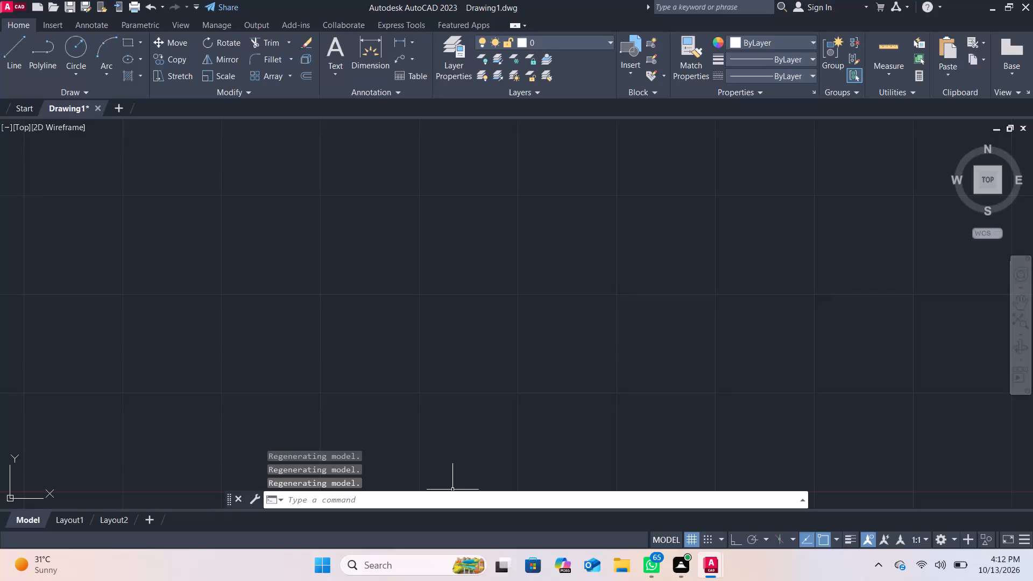
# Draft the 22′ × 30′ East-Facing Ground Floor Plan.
# Turn on session logging with the LOGFILEON command.
pyautogui.click(419, 500)
pyautogui.write('LO')
pyautogui.press('g')
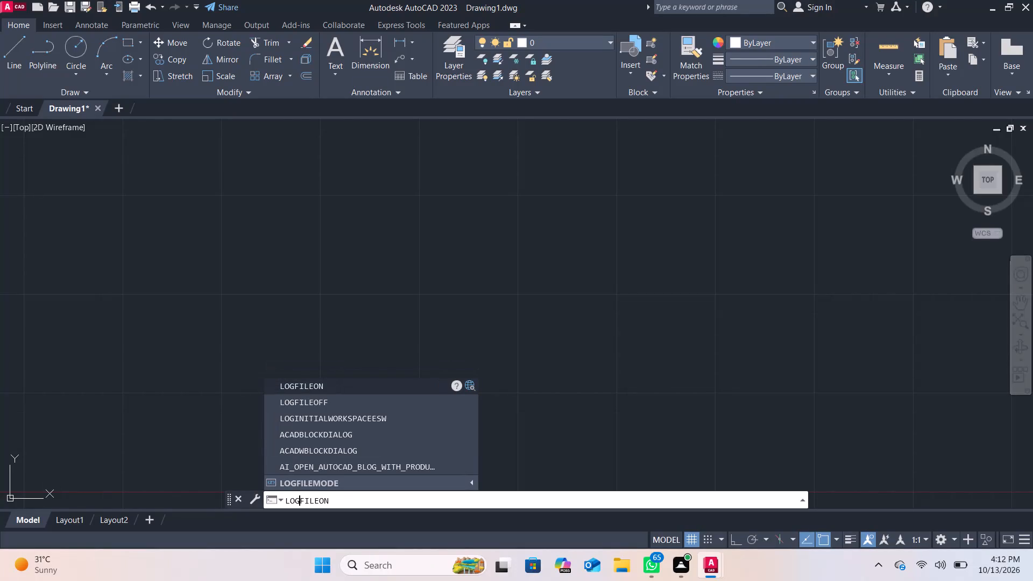
pyautogui.click(337, 391)
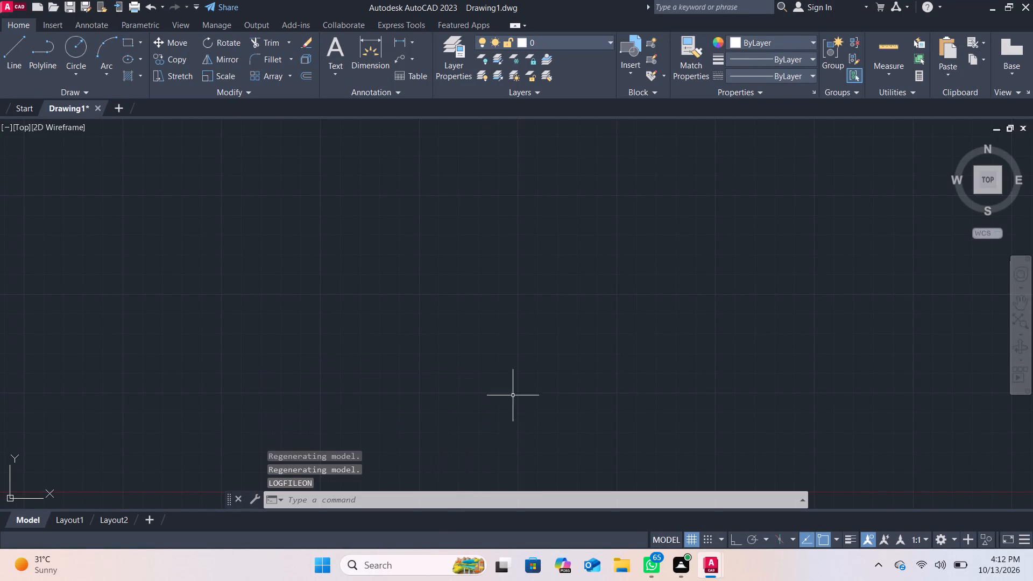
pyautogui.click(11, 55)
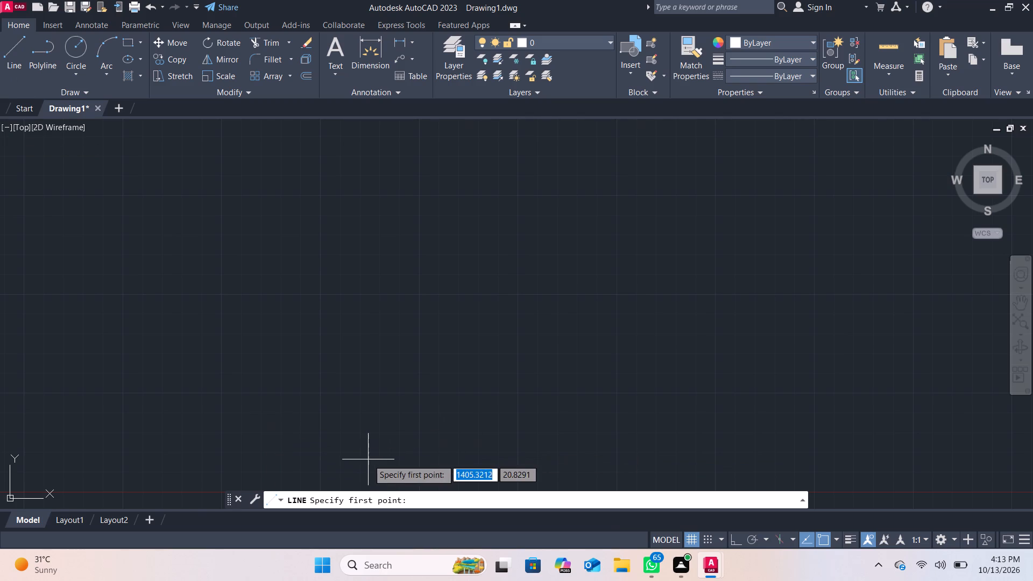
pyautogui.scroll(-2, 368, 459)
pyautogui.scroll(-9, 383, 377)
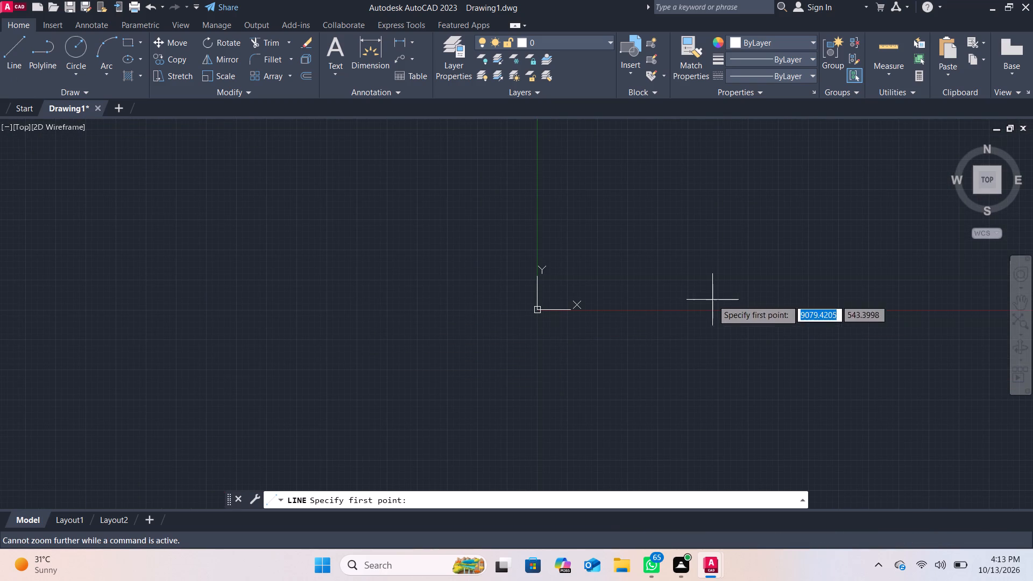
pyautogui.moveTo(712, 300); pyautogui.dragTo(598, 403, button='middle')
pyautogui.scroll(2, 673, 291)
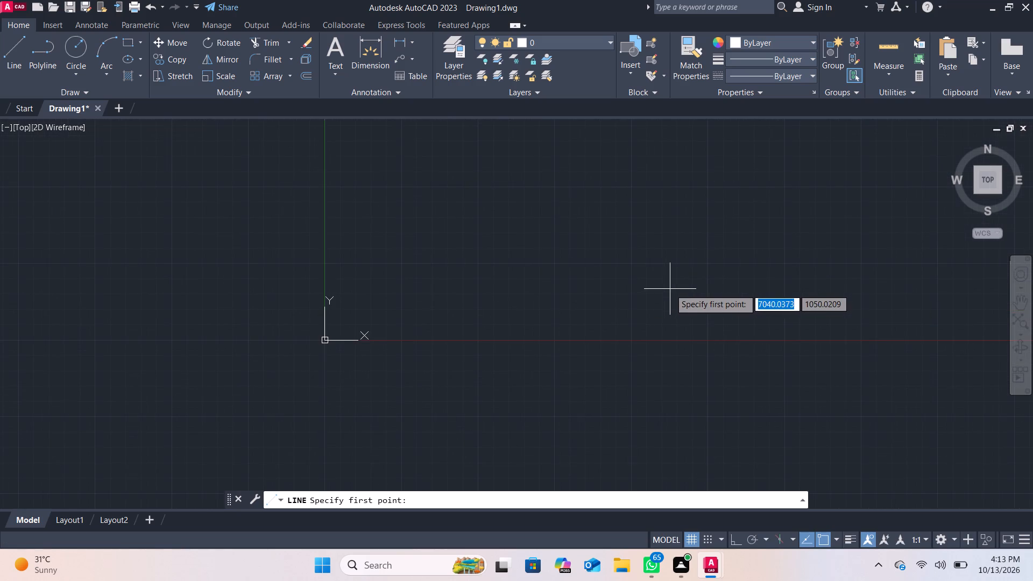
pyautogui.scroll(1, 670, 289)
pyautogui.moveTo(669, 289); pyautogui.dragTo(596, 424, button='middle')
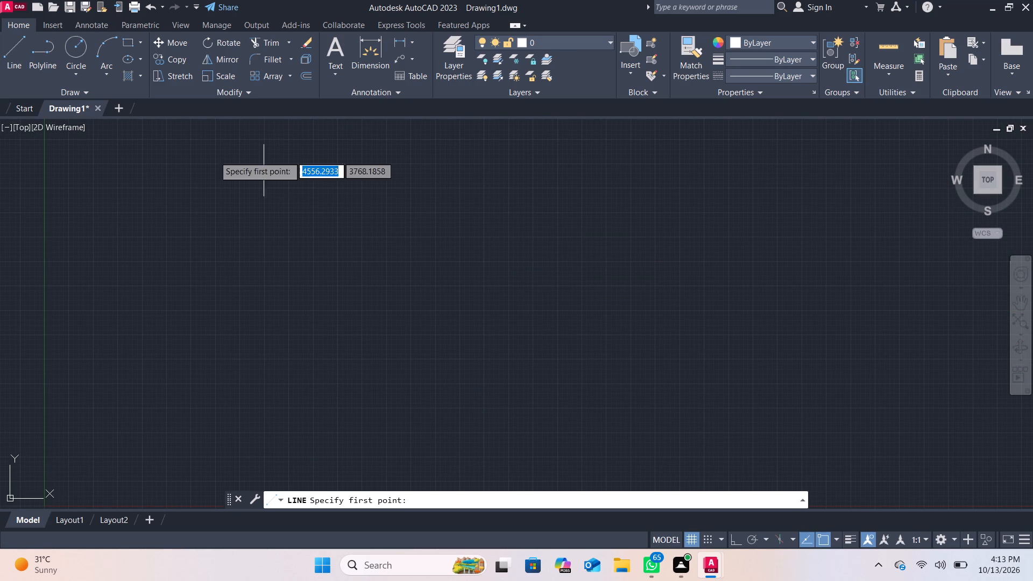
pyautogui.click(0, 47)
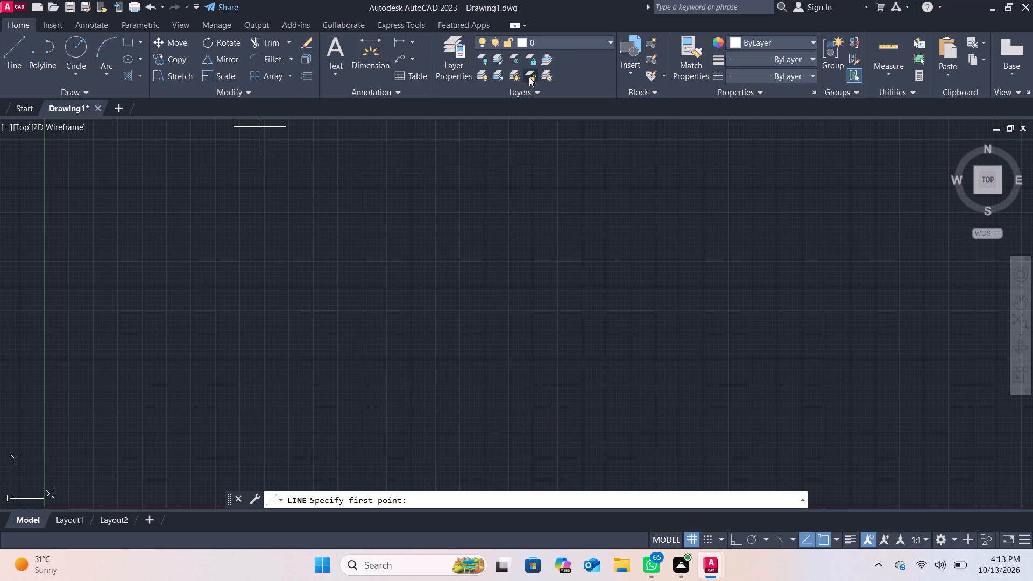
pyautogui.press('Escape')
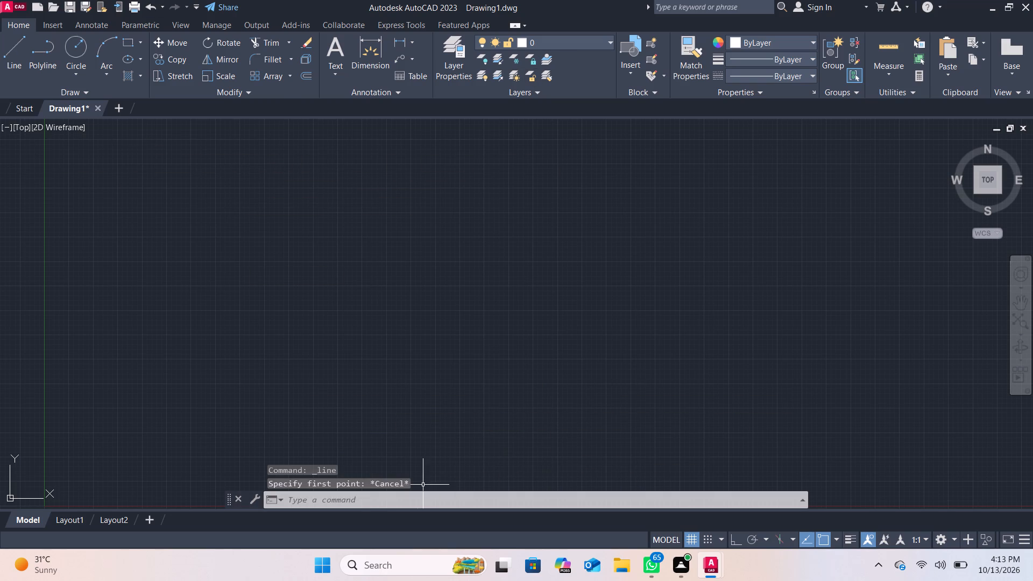
# Configure the drawing units with length type Engineering and precision 0'-0".
pyautogui.click(410, 496)
pyautogui.write('UNITS')
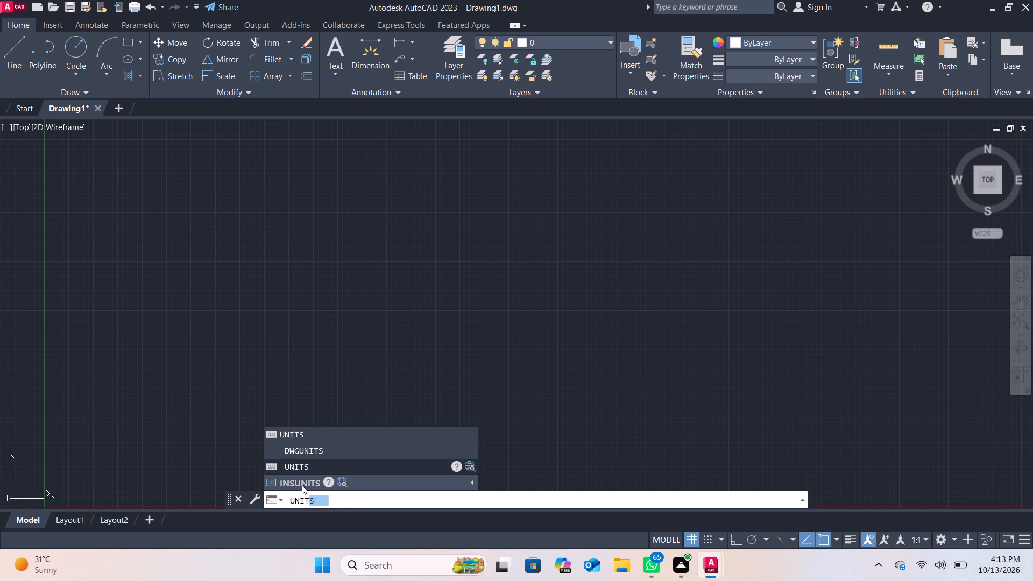
pyautogui.click(295, 430)
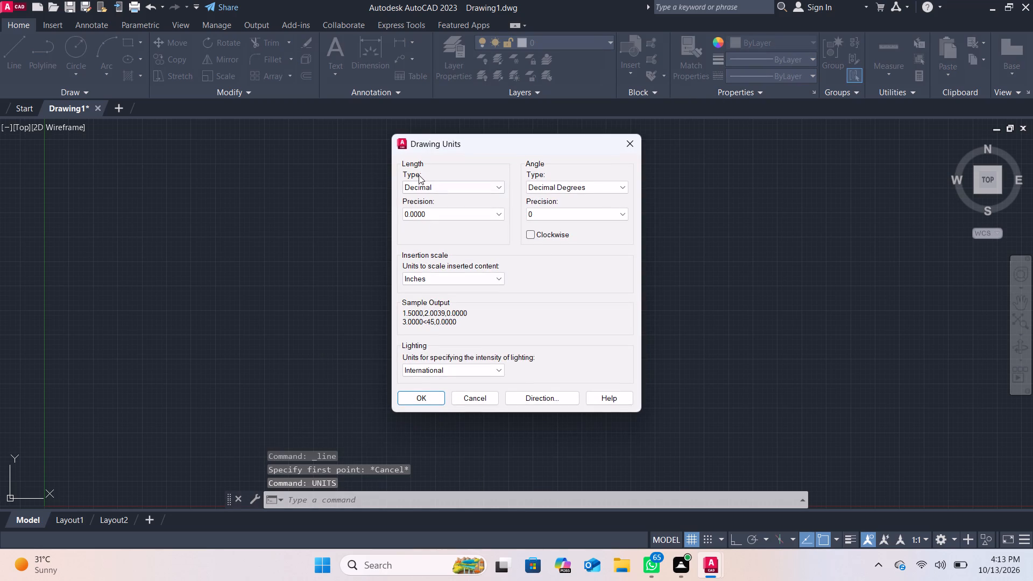
pyautogui.click(419, 183)
pyautogui.click(427, 216)
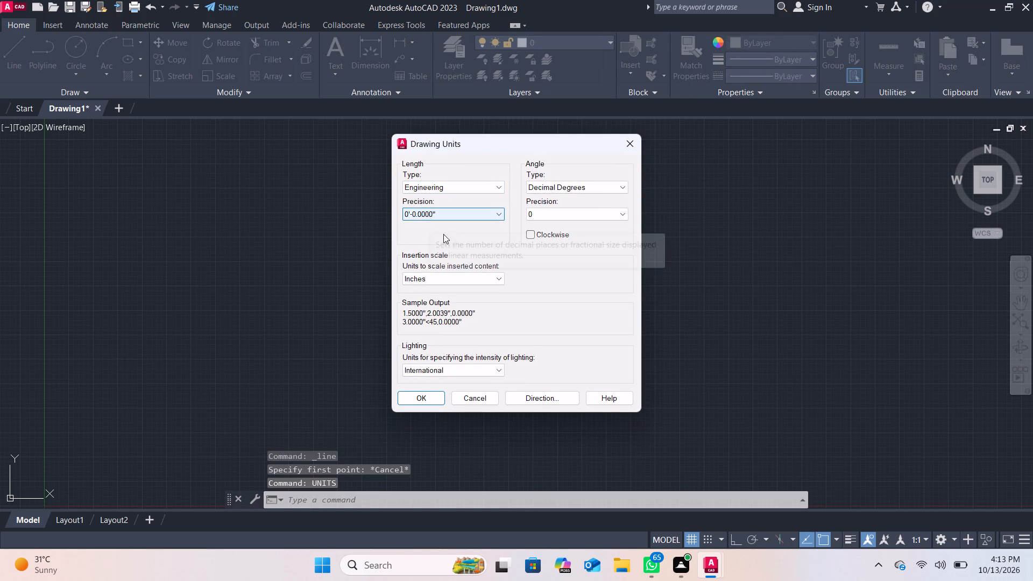
pyautogui.click(445, 212)
pyautogui.click(437, 226)
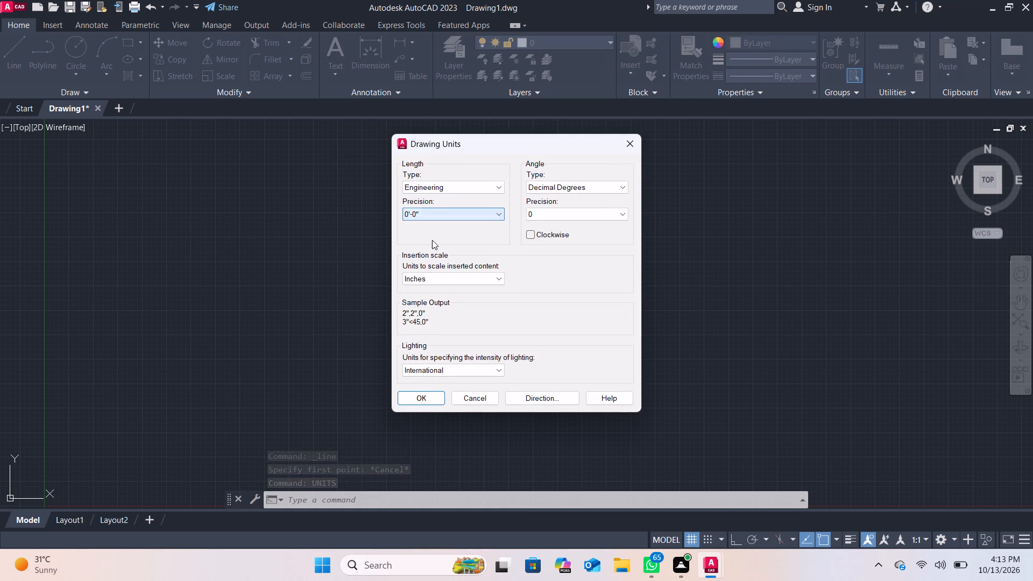
pyautogui.click(441, 400)
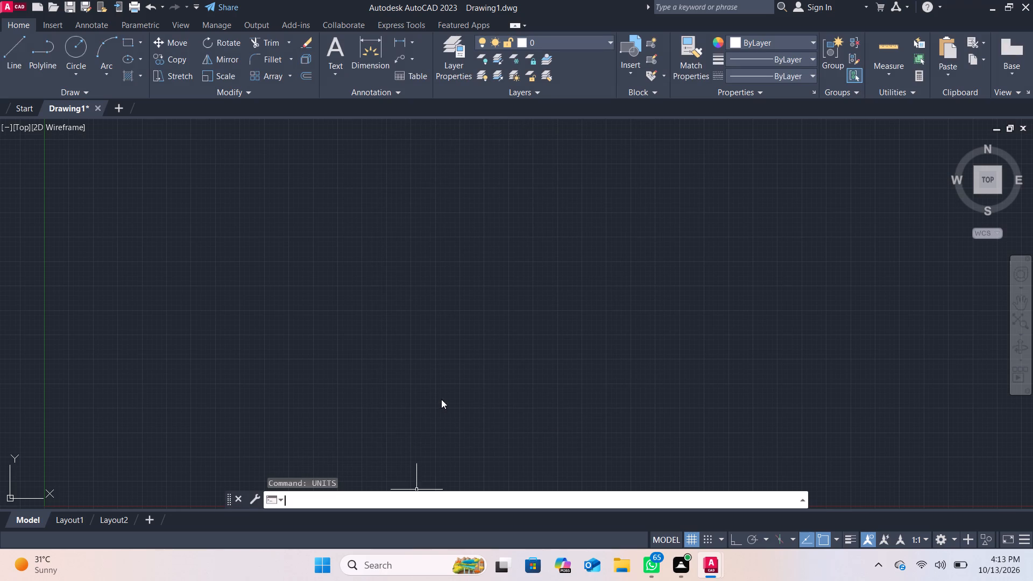
# Modify the Standard dimension style's primary units to Engineering format with 0'-0" precision.
pyautogui.press('d')
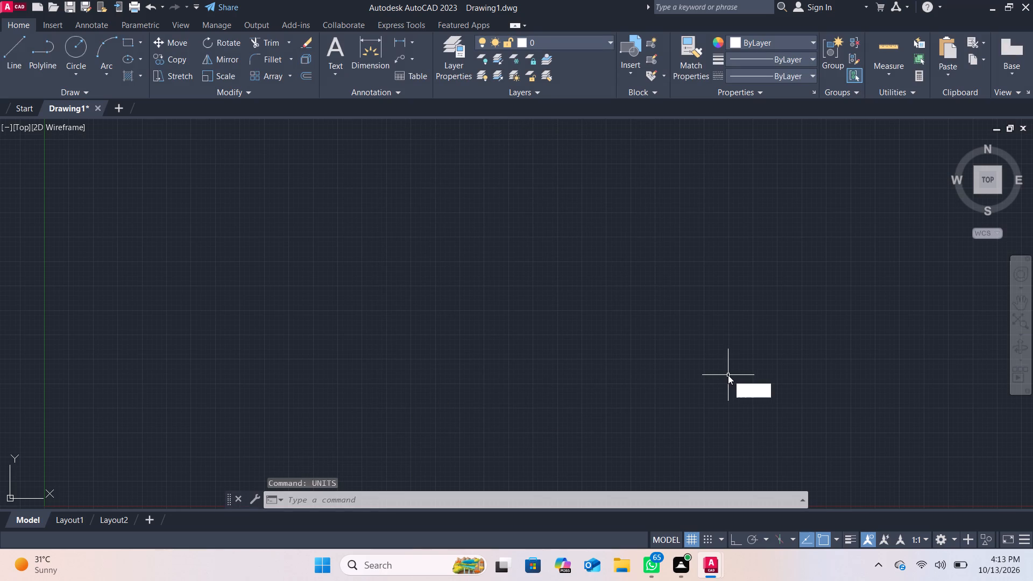
pyautogui.click(778, 403)
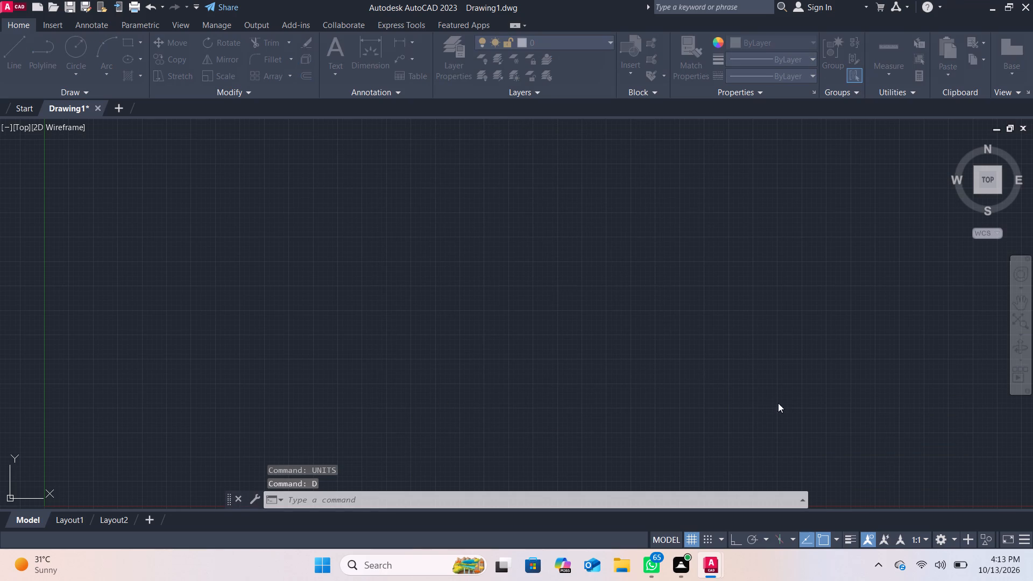
pyautogui.click(656, 250)
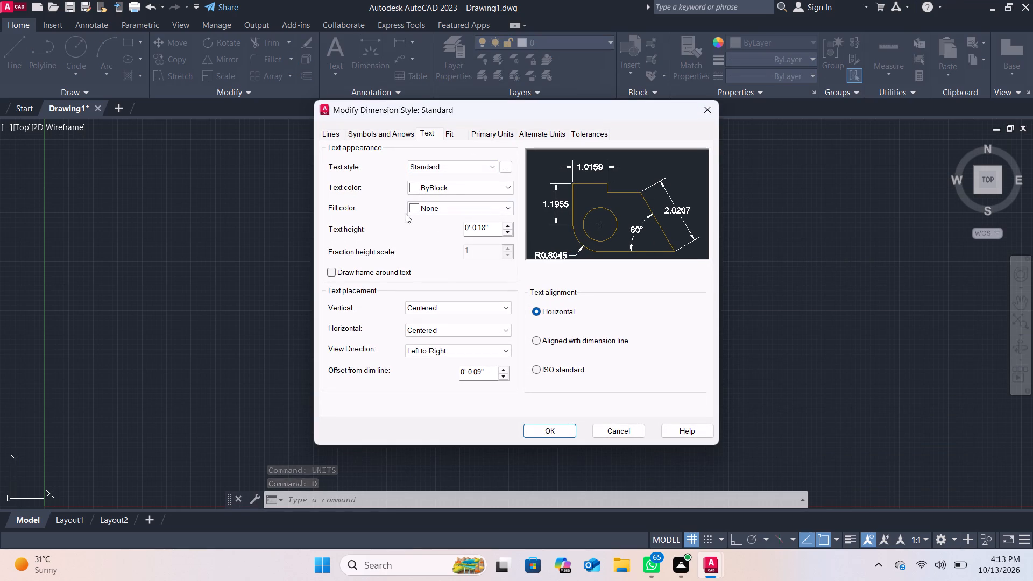
pyautogui.click(477, 136)
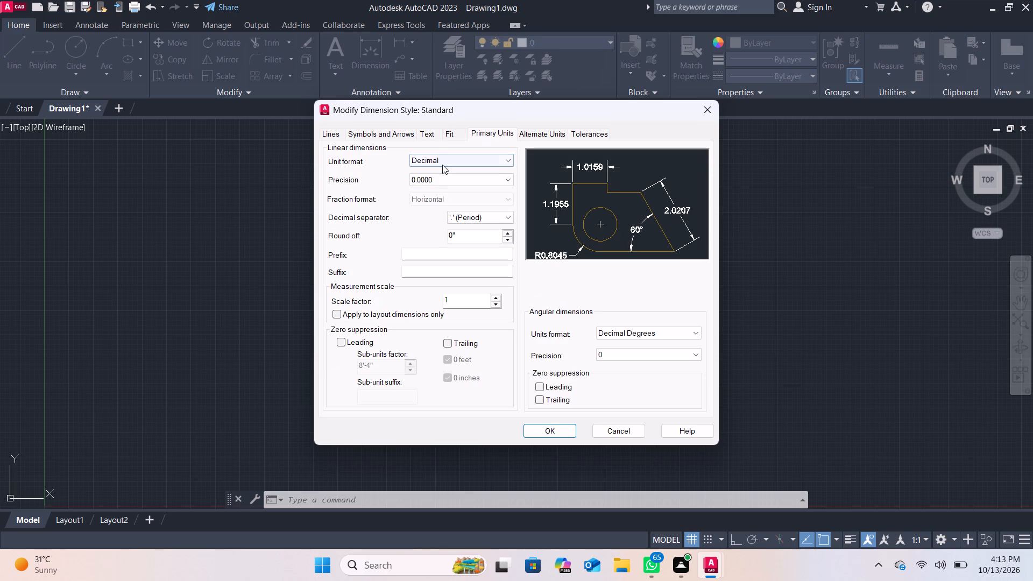
pyautogui.click(442, 165)
pyautogui.click(438, 190)
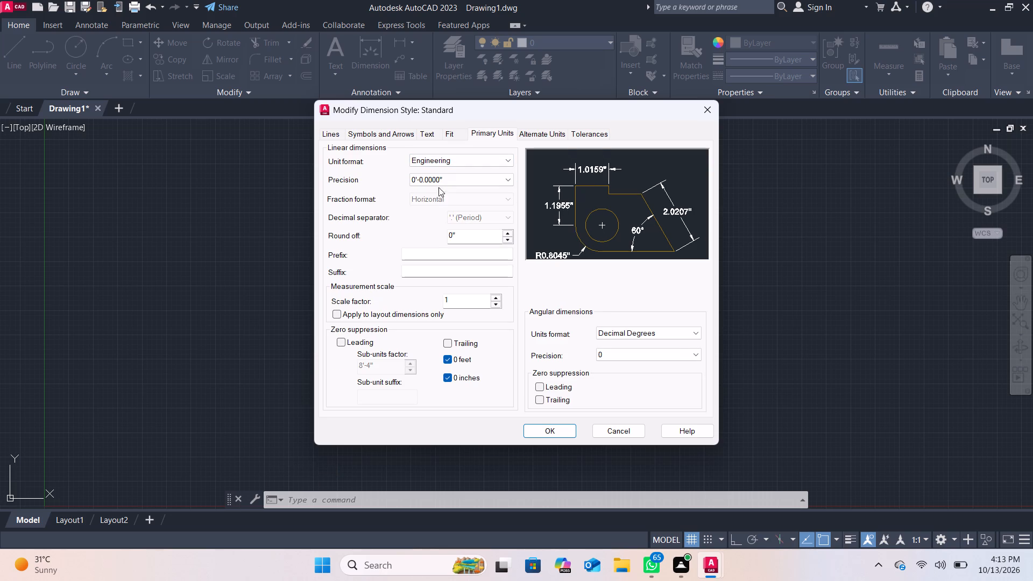
pyautogui.click(440, 180)
pyautogui.click(438, 192)
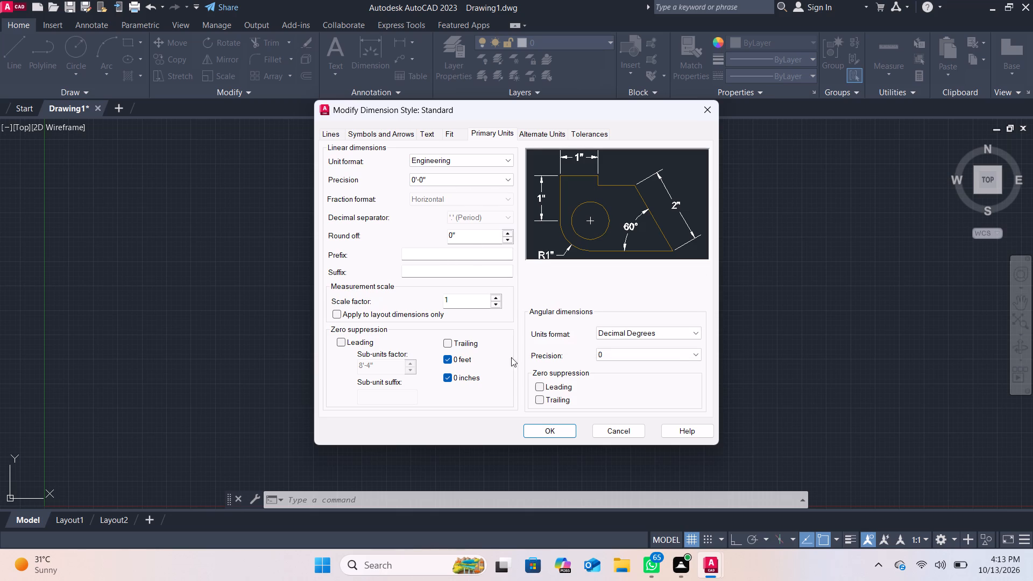
pyautogui.click(547, 427)
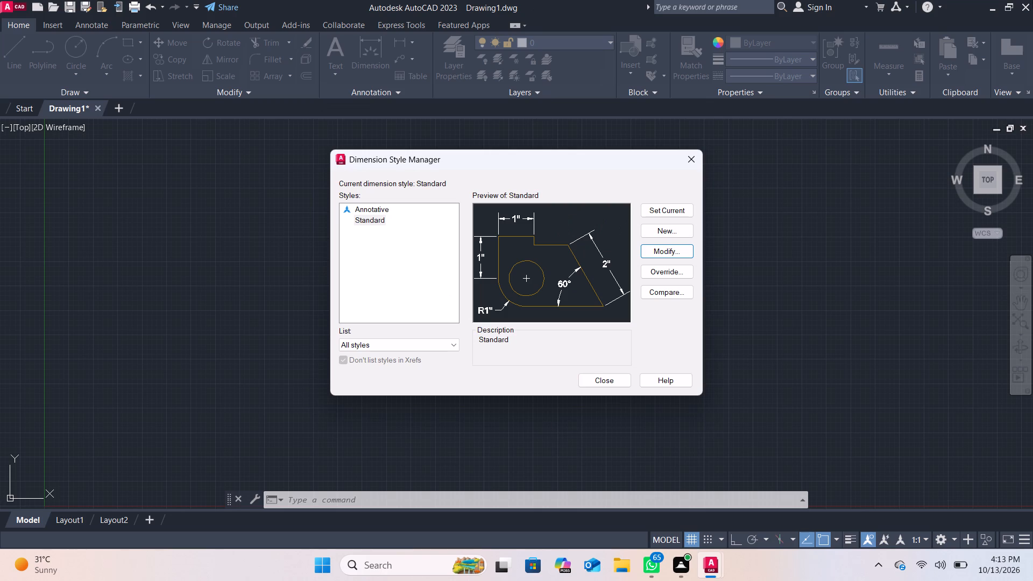
pyautogui.scroll(-1, 3, 387)
pyautogui.click(601, 385)
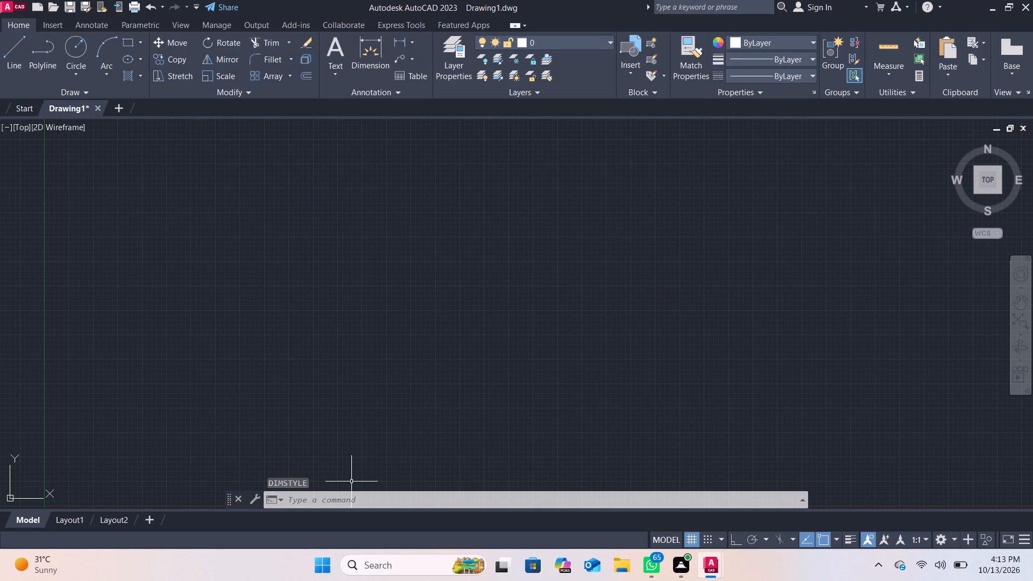
# Review the Standard dimension style's primary units and set that style as current.
pyautogui.click(335, 499)
pyautogui.press('d')
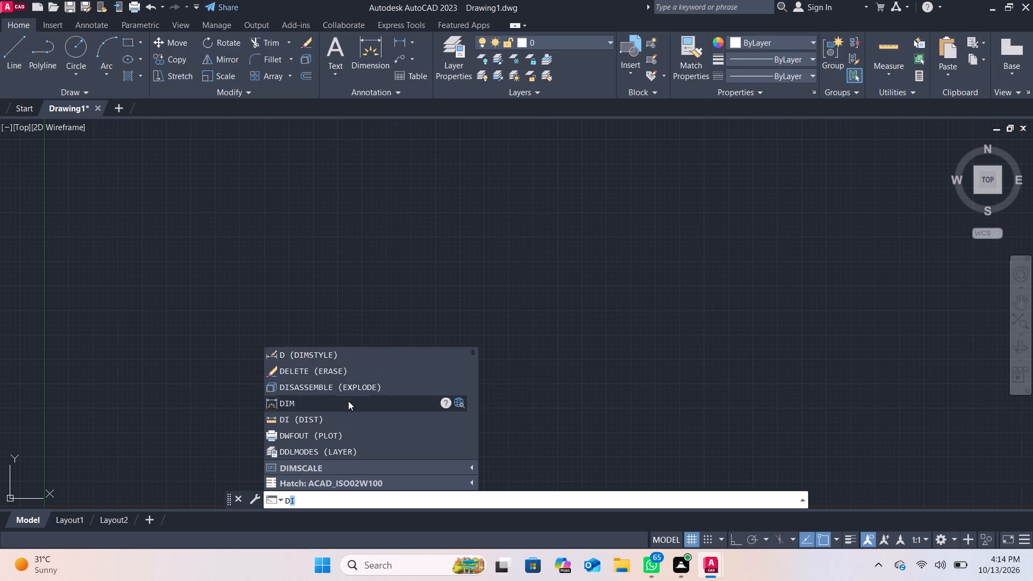
pyautogui.click(295, 356)
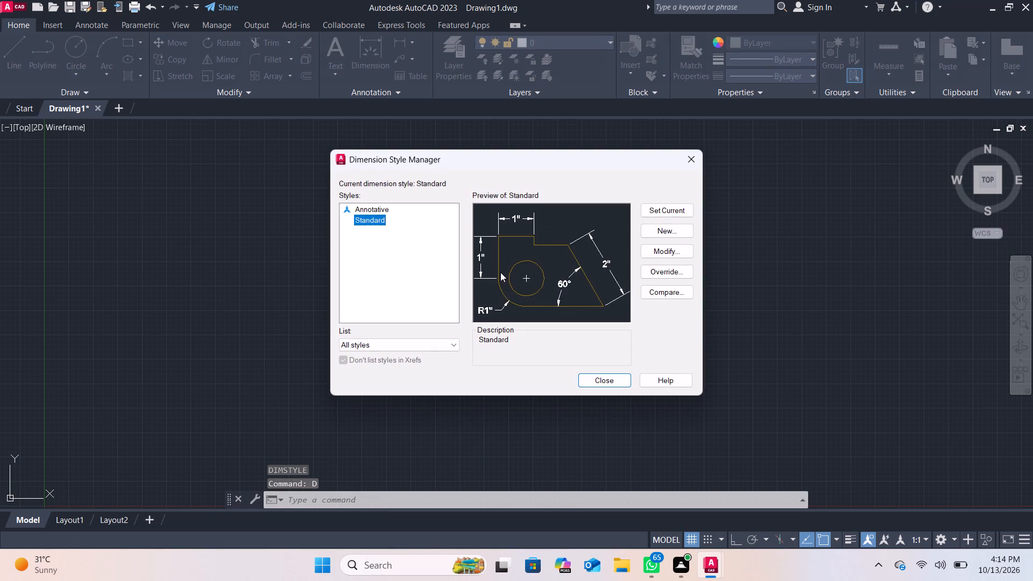
pyautogui.click(658, 245)
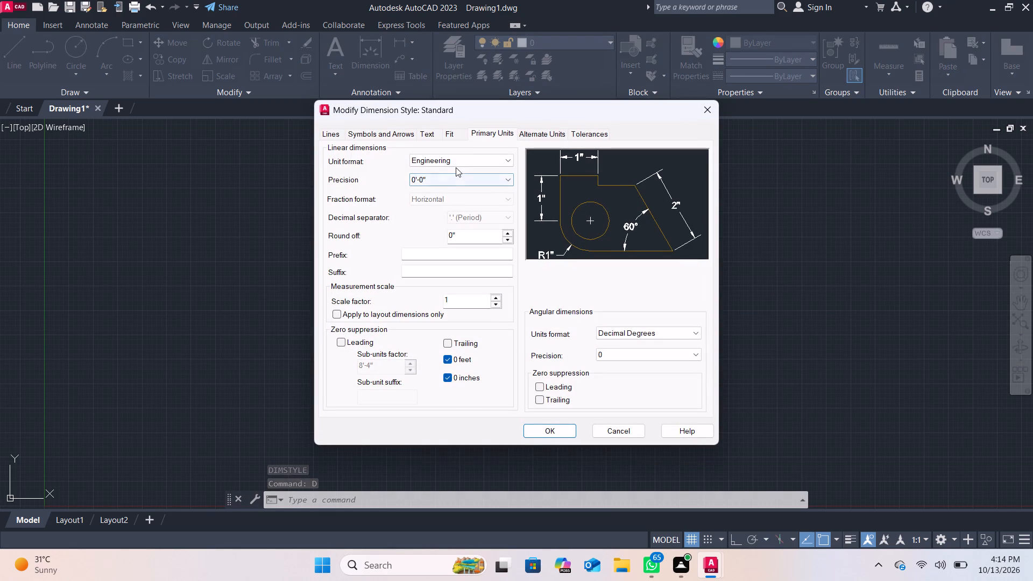
pyautogui.click(561, 432)
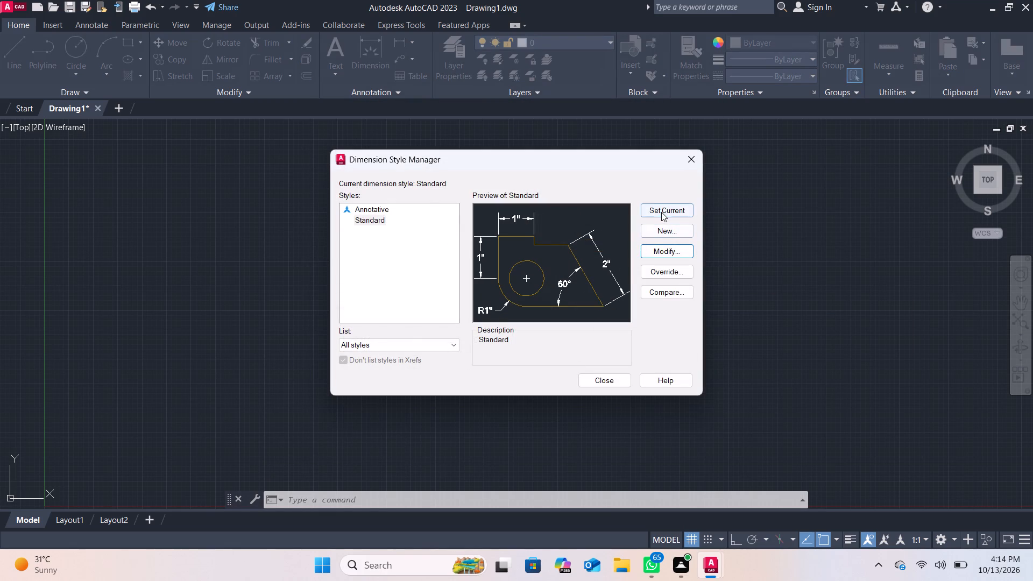
pyautogui.click(661, 212)
pyautogui.click(586, 382)
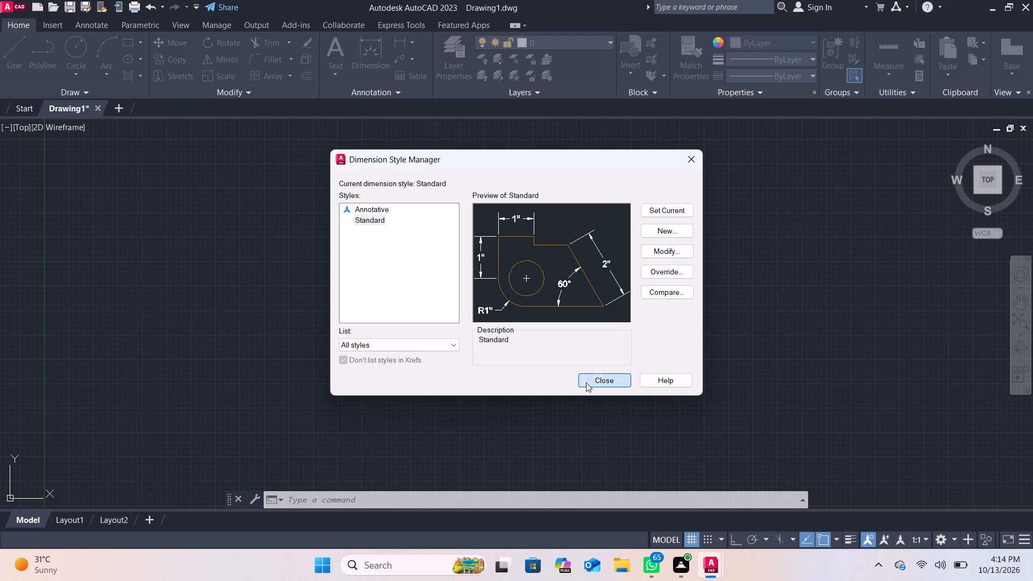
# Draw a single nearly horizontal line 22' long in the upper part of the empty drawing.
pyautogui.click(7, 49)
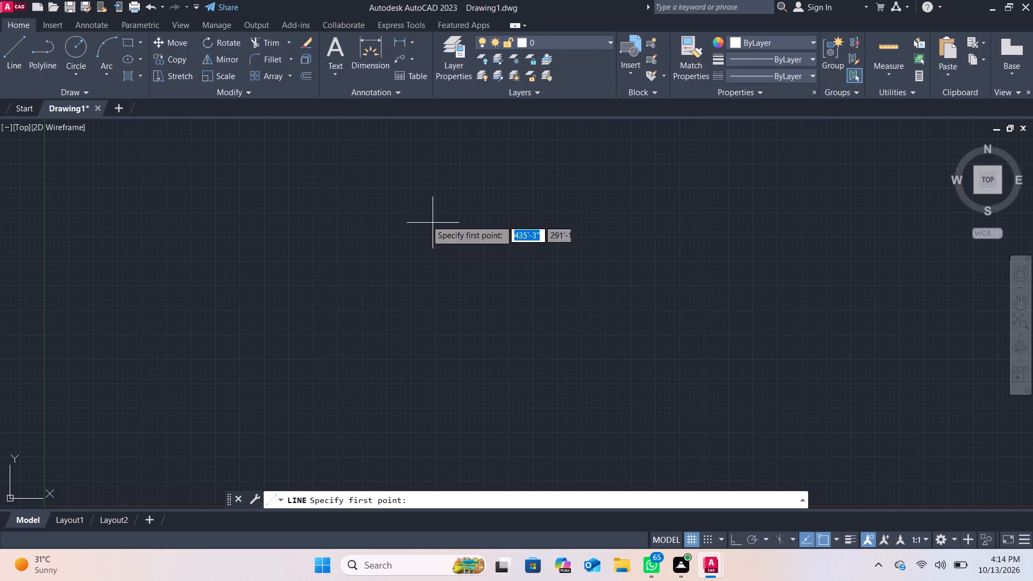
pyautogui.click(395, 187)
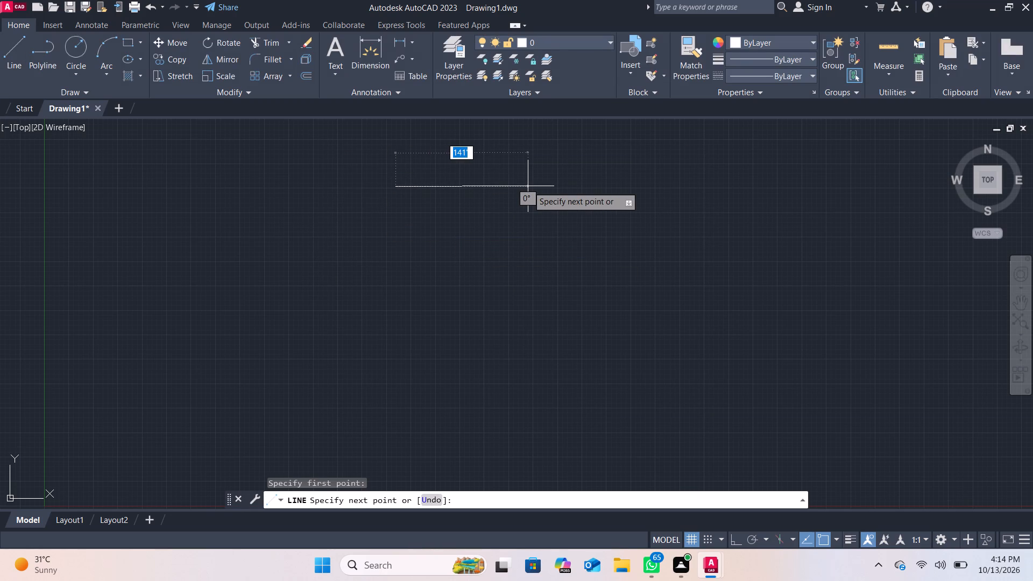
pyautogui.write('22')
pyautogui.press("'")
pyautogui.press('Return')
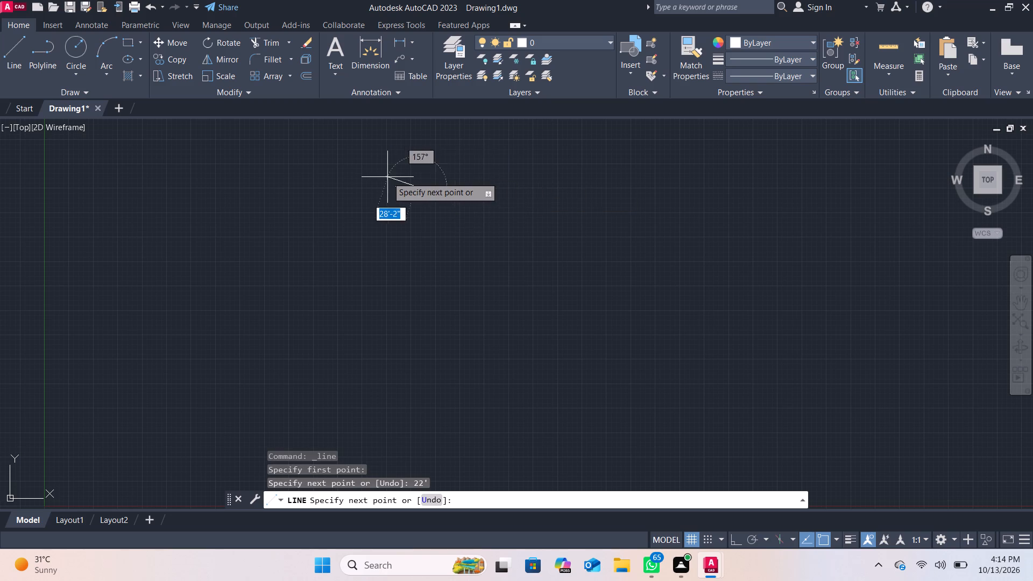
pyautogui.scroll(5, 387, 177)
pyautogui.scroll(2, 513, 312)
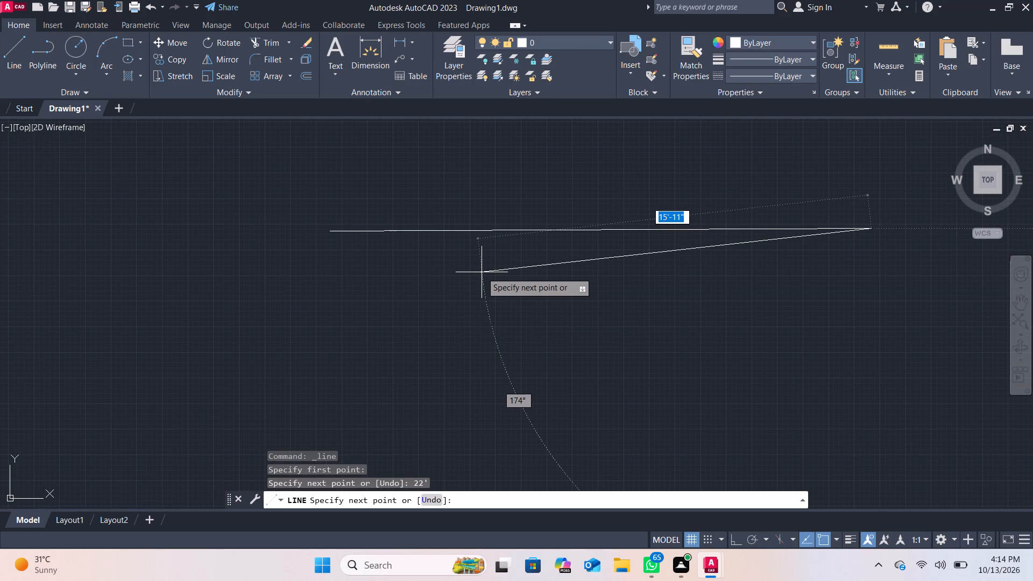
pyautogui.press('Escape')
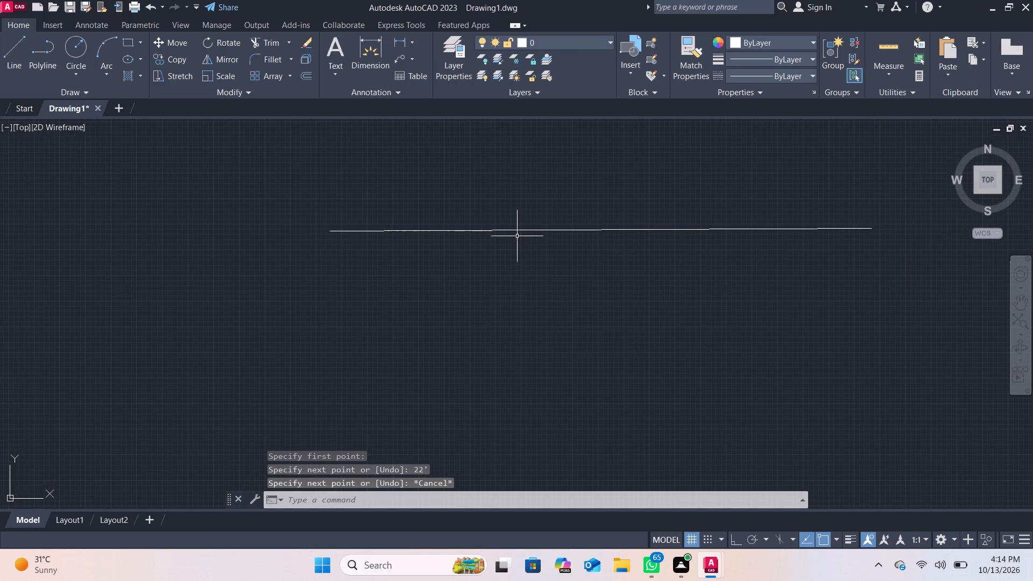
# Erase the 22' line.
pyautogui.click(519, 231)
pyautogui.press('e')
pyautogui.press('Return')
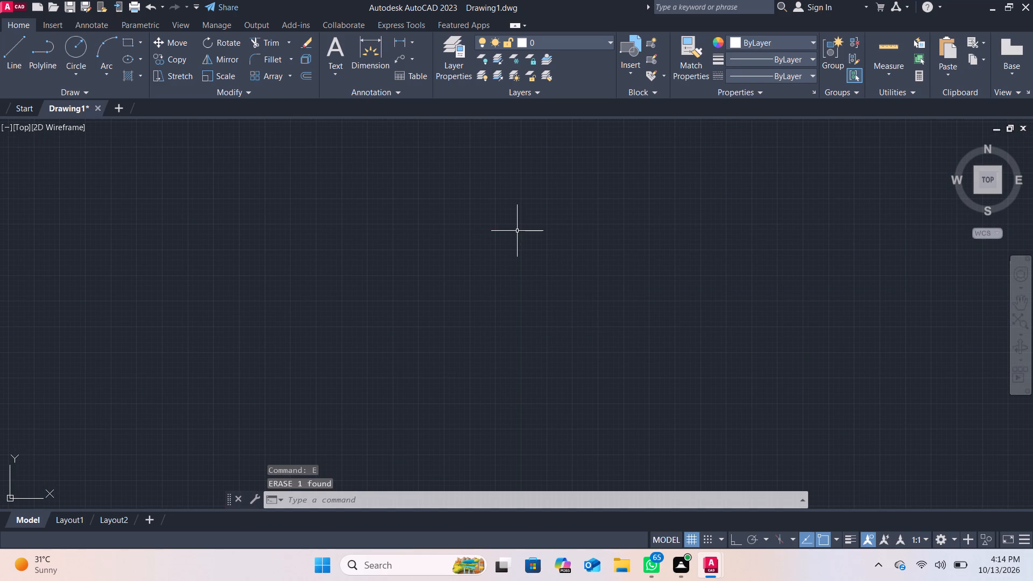
# Turn on Ortho mode and draw a closed rectangle of four lines, 22' wide and 30' high.
pyautogui.click(735, 544)
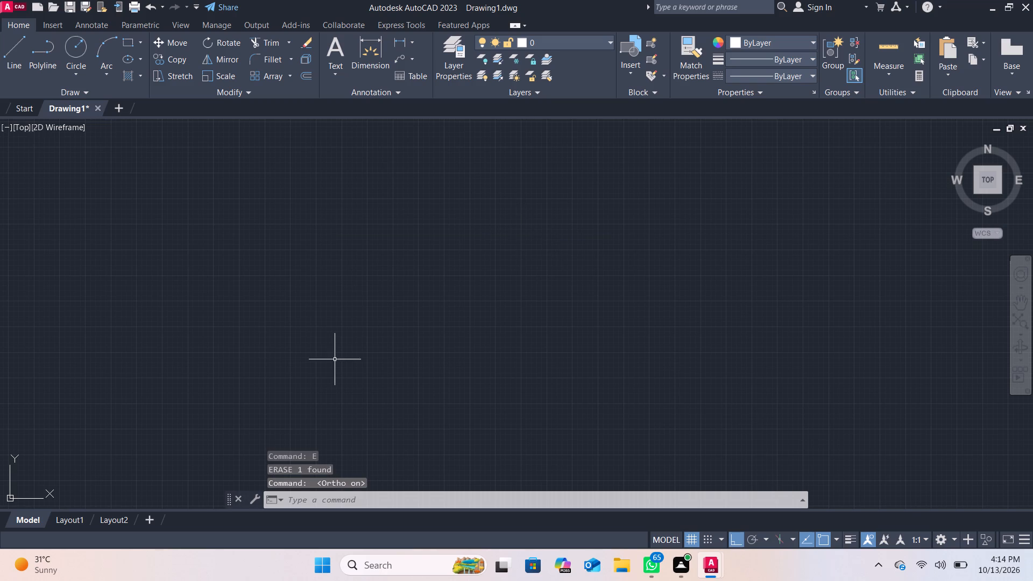
pyautogui.click(16, 62)
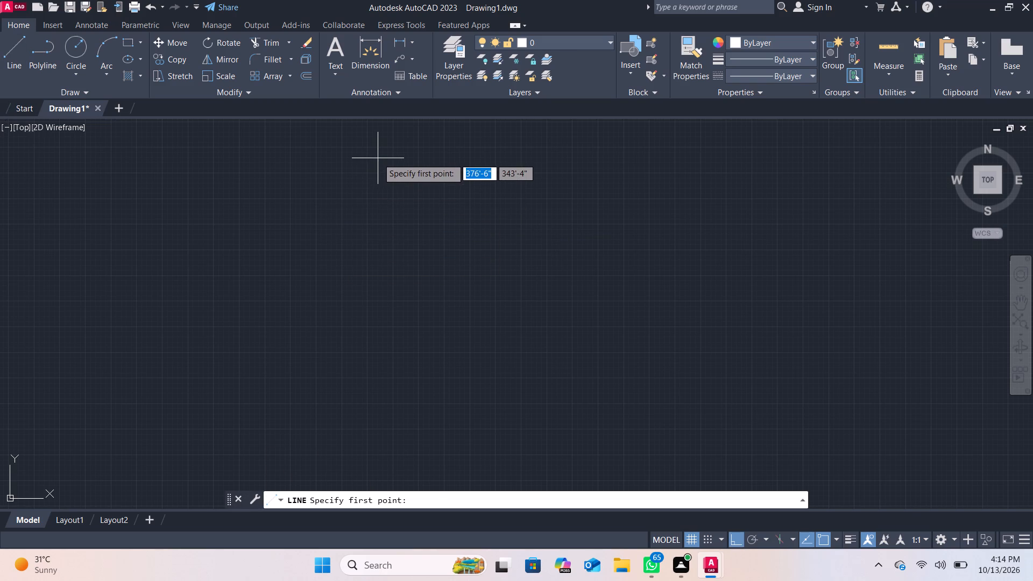
pyautogui.click(378, 157)
pyautogui.write("22'")
pyautogui.press('Return')
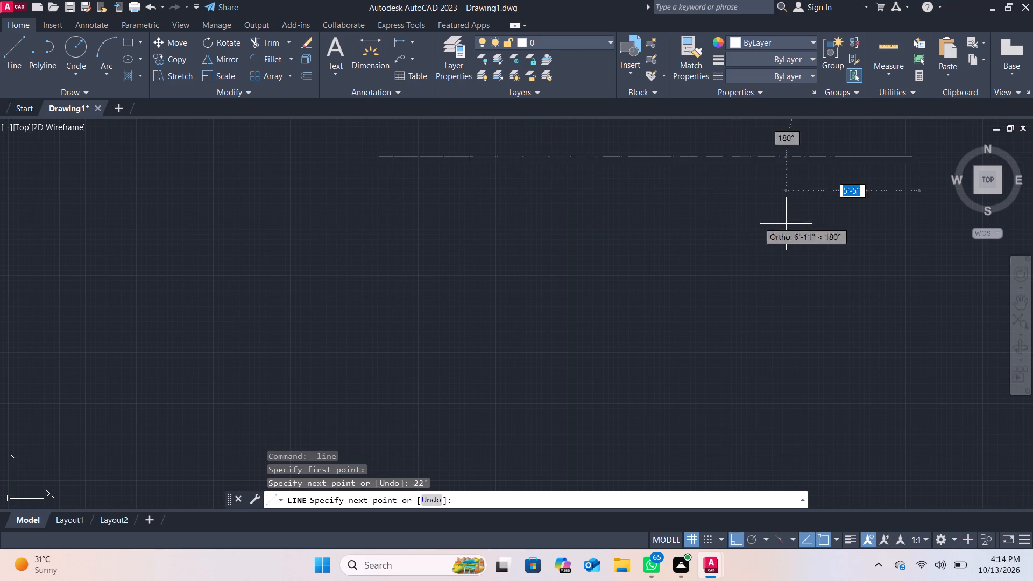
pyautogui.scroll(-1, 902, 260)
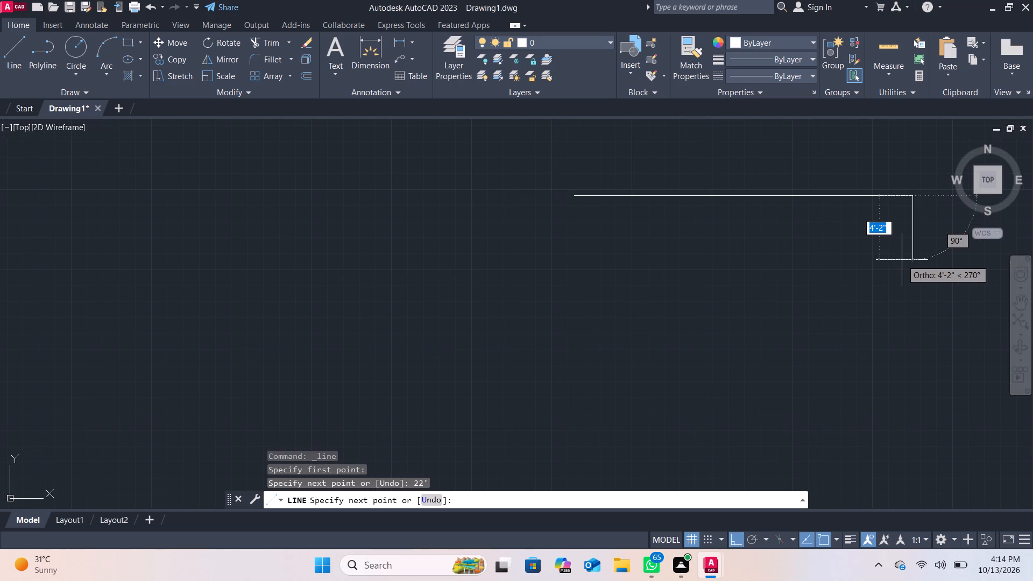
pyautogui.write('30')
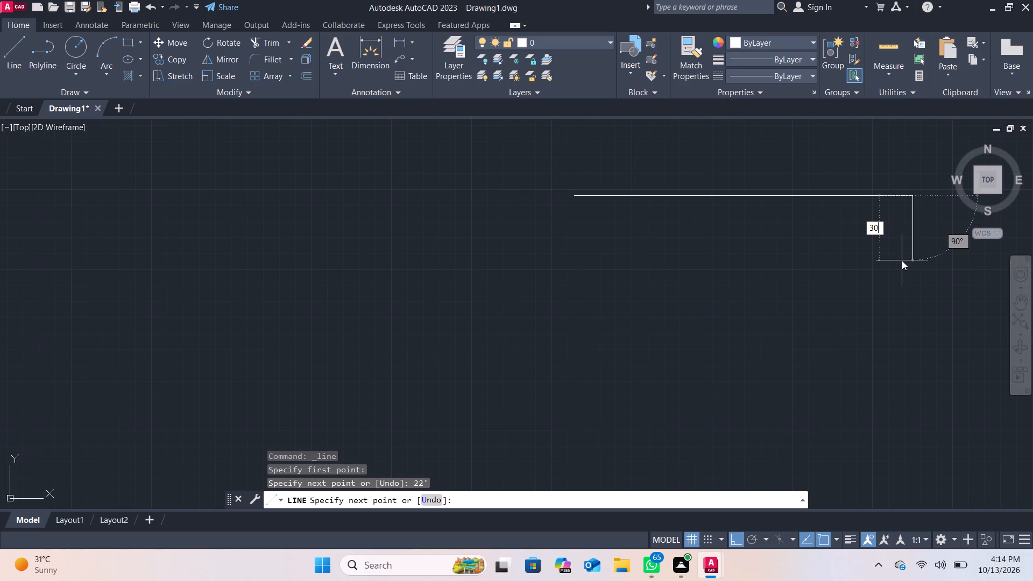
pyautogui.press("'")
pyautogui.press('Return')
pyautogui.scroll(-1, 901, 260)
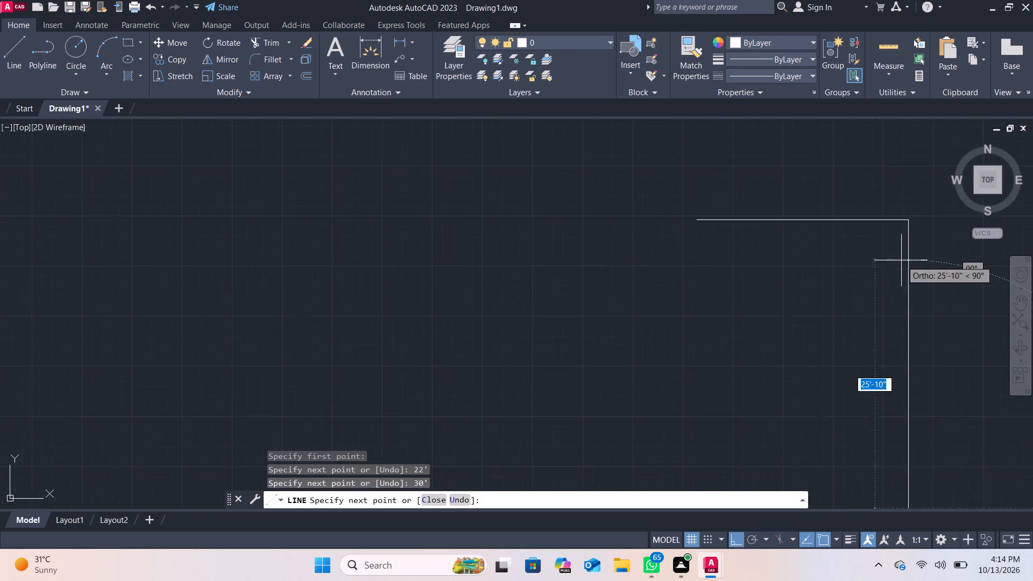
pyautogui.scroll(-1, 901, 260)
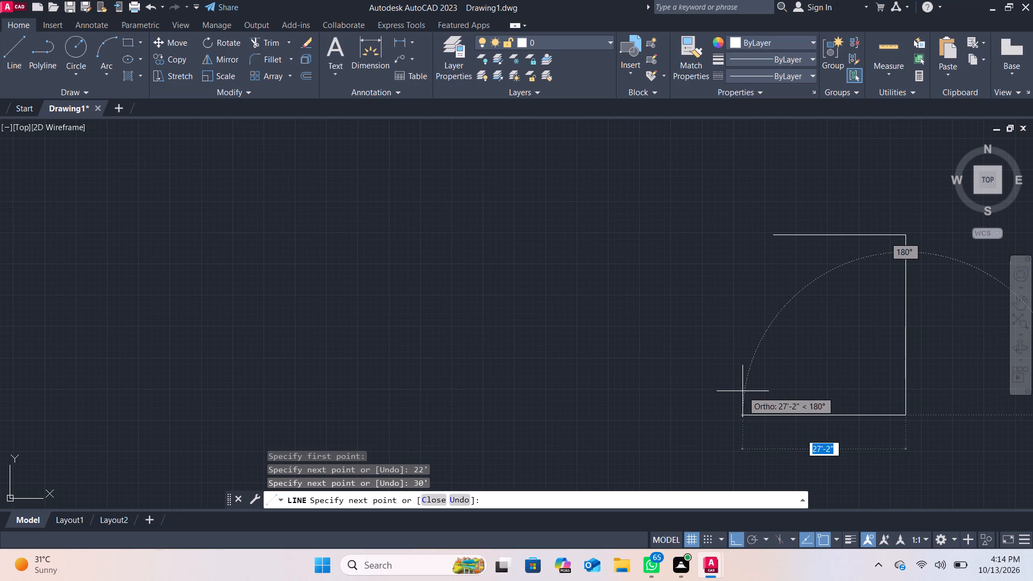
pyautogui.write("22'")
pyautogui.press('Return')
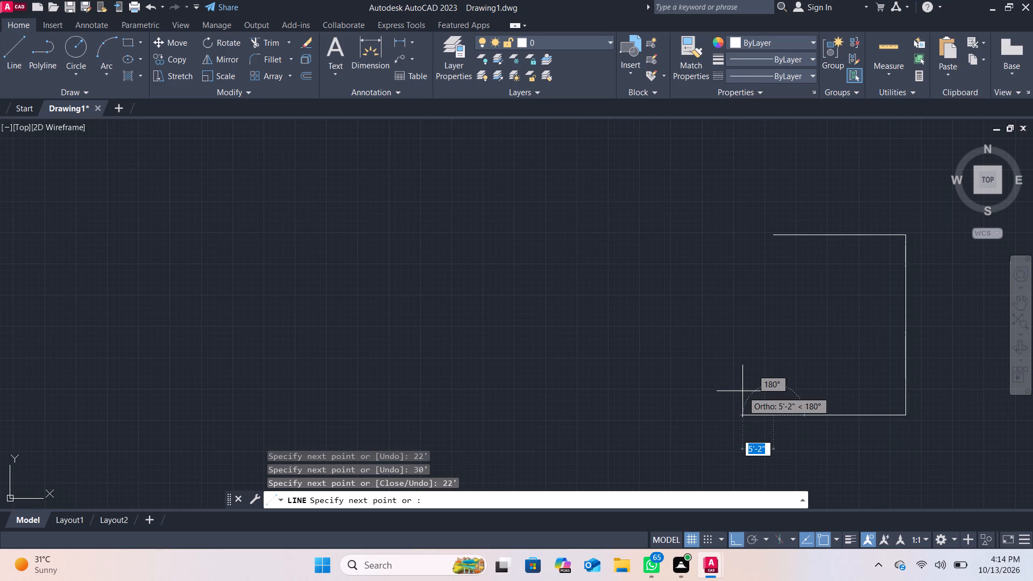
pyautogui.press('c')
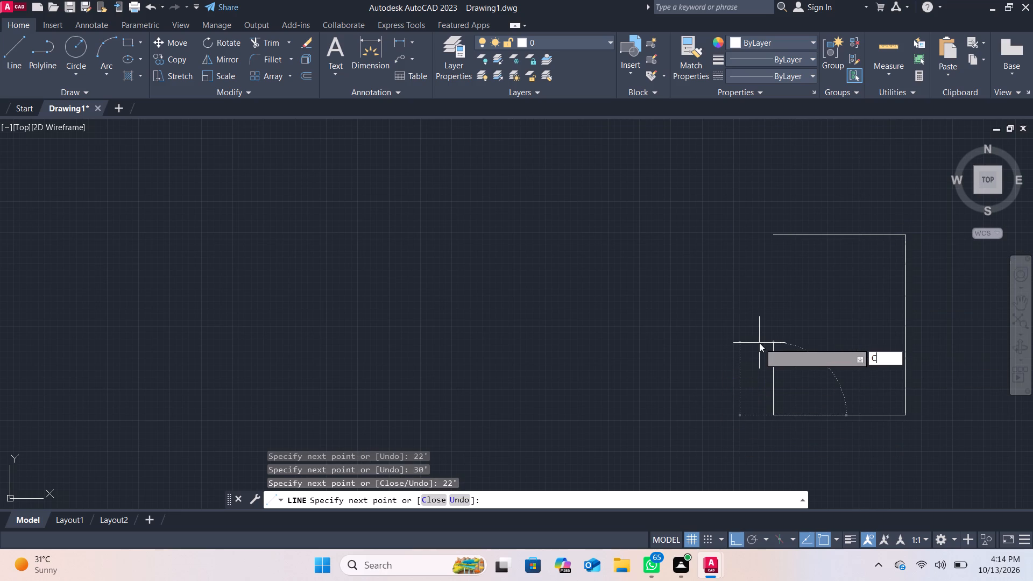
pyautogui.press('Return')
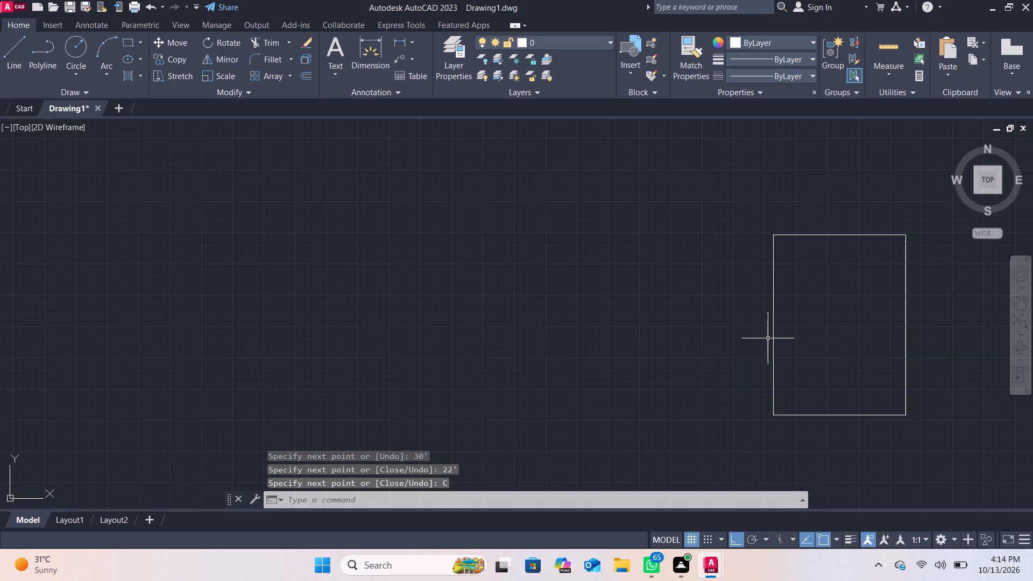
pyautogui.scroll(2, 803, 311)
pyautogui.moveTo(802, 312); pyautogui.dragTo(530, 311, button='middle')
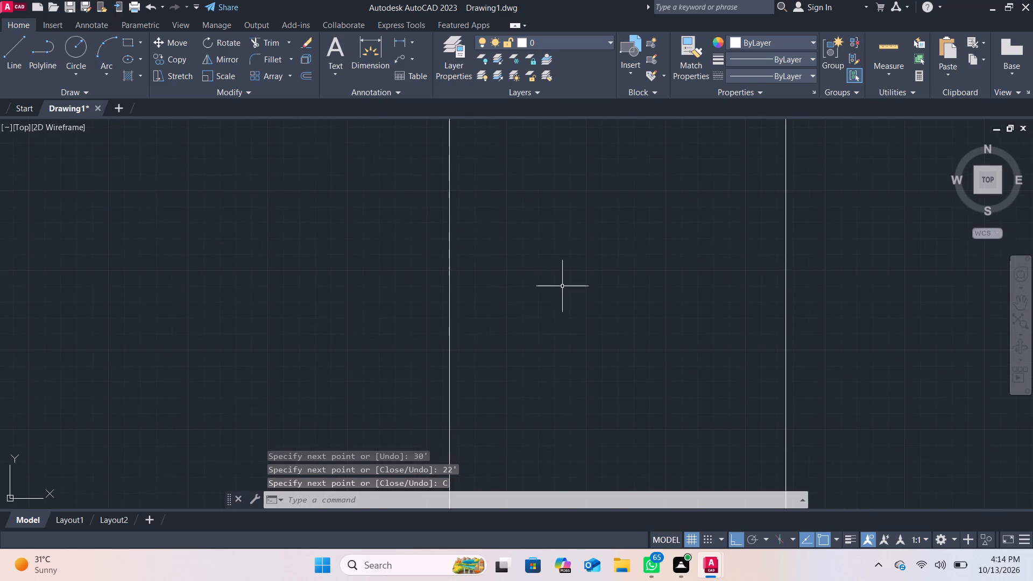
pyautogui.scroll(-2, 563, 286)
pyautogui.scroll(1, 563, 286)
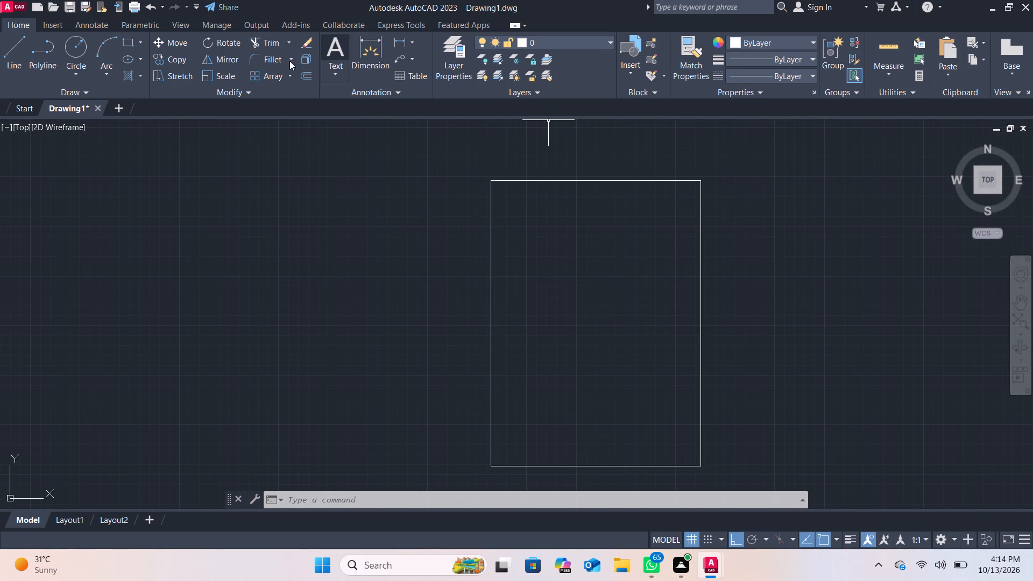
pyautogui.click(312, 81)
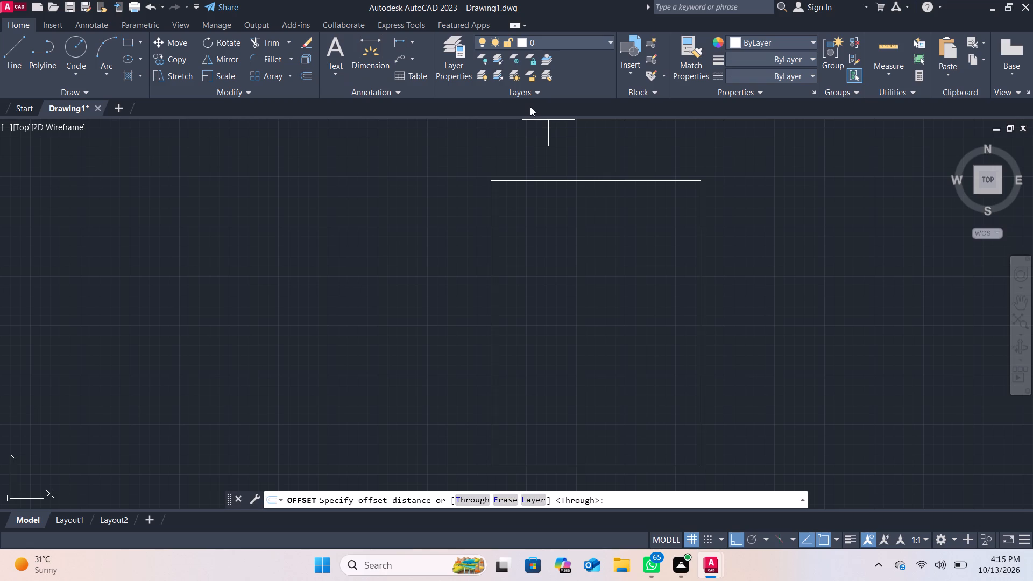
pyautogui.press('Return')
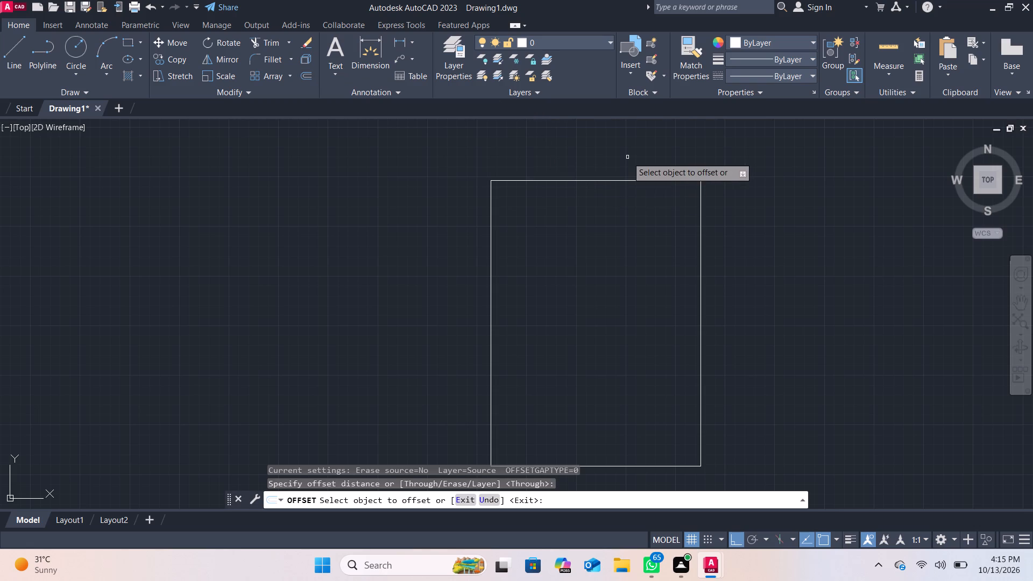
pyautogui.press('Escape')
# Join the rectangle's four separate lines into one closed polyline.
pyautogui.click(339, 492)
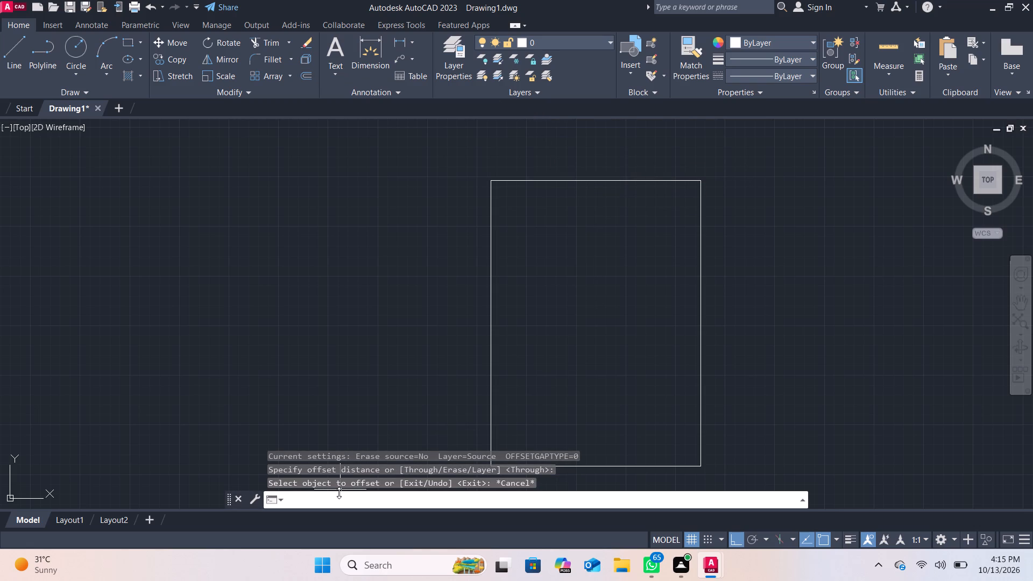
pyautogui.press('j')
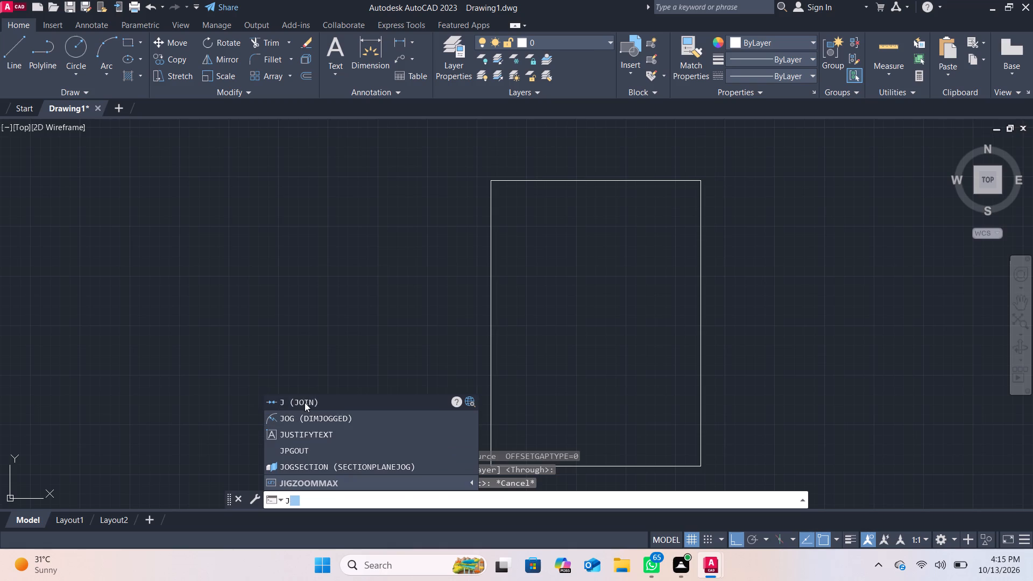
pyautogui.click(305, 402)
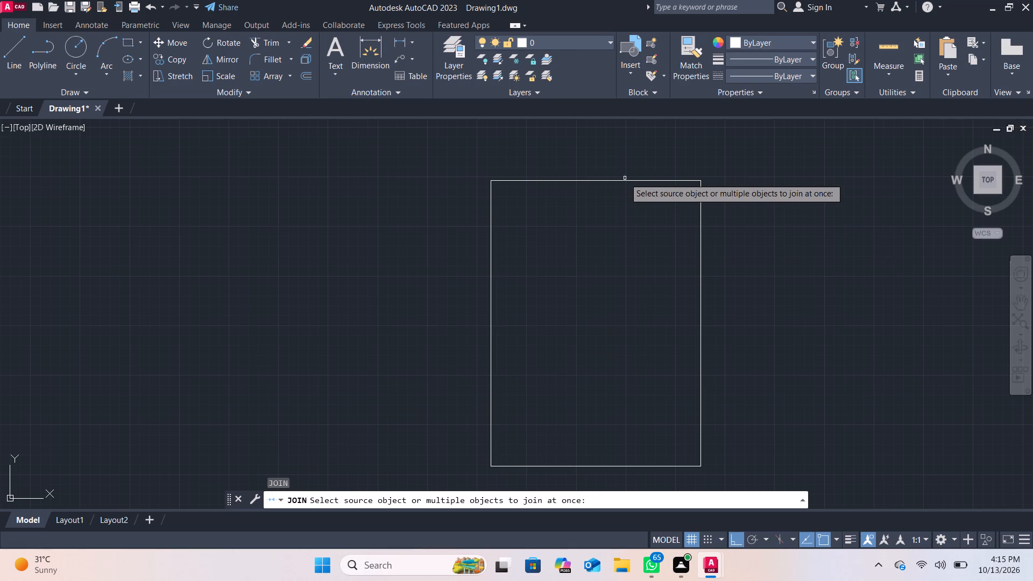
pyautogui.click(624, 180)
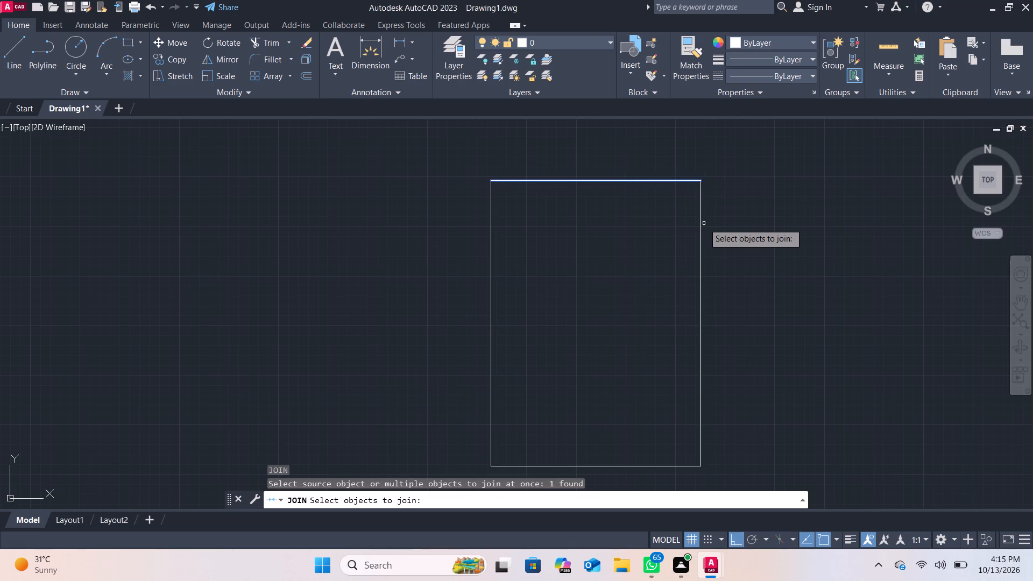
pyautogui.click(702, 225)
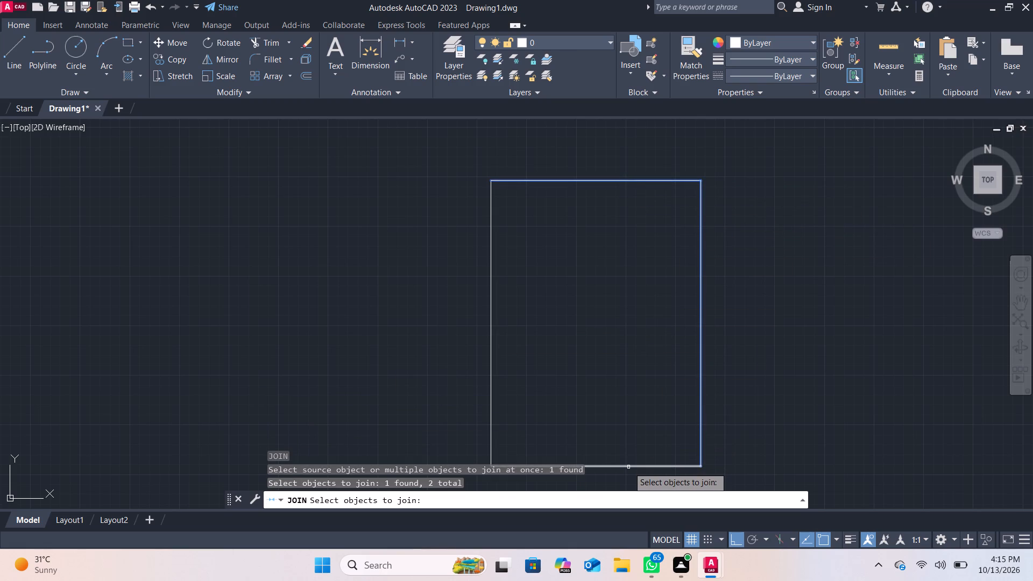
pyautogui.click(628, 467)
pyautogui.click(493, 349)
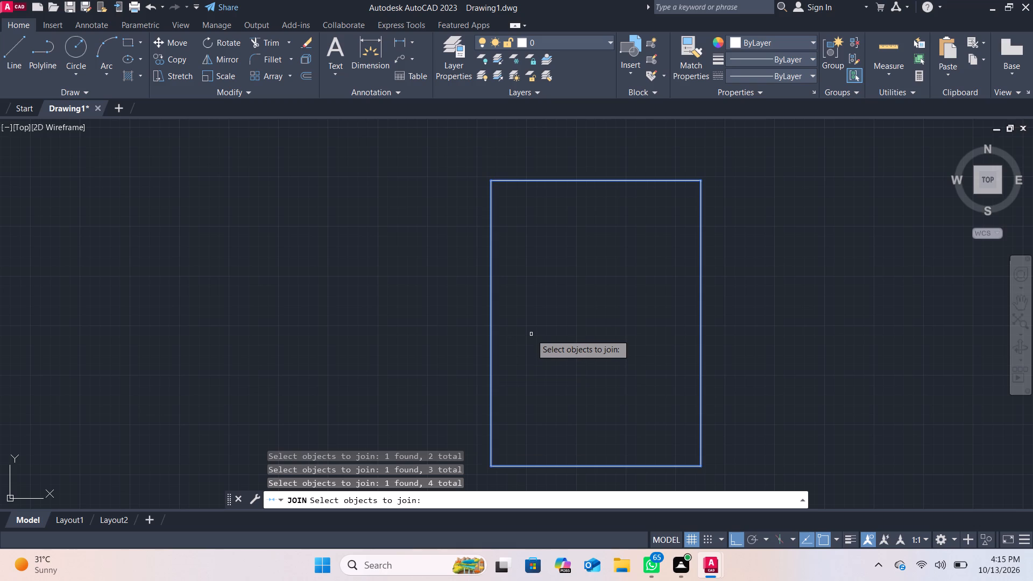
pyautogui.press('Return')
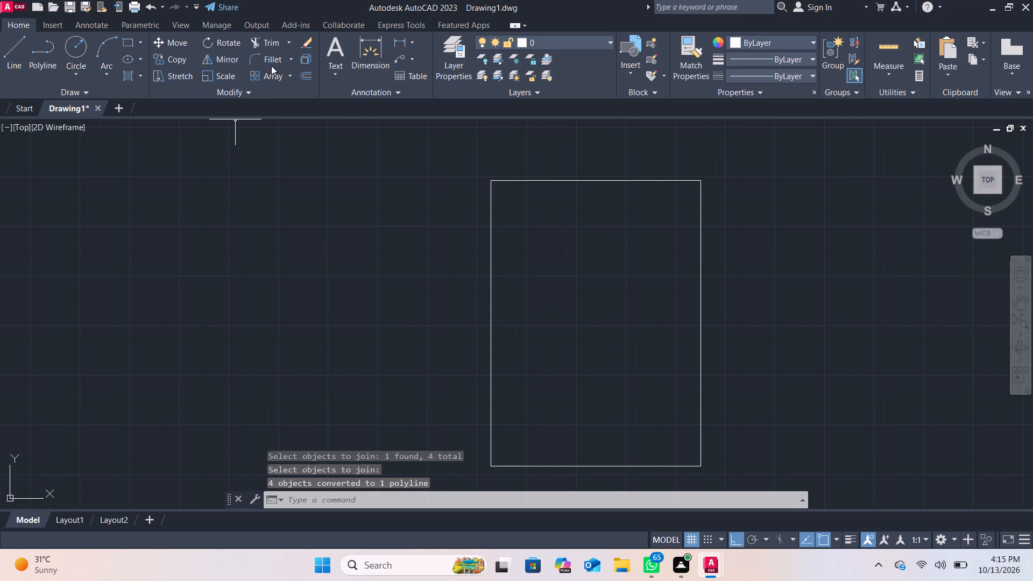
# Offset the joined rectangle 9" inward with the Through option to form the inner outline of the walls.
pyautogui.click(310, 79)
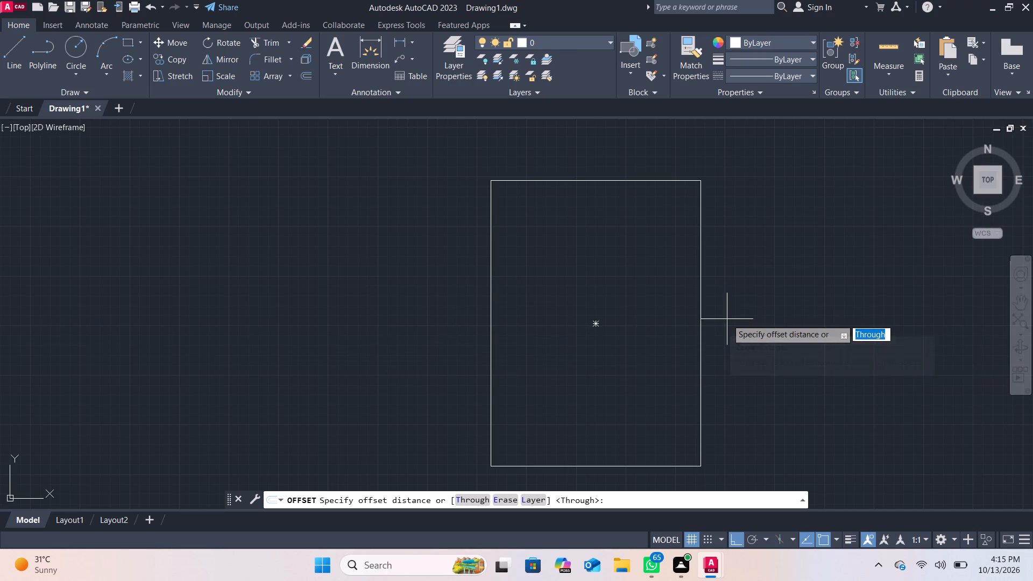
pyautogui.scroll(1, 726, 318)
pyautogui.scroll(-2, 726, 318)
pyautogui.moveTo(740, 345); pyautogui.dragTo(648, 350, button='middle')
pyautogui.scroll(2, 641, 350)
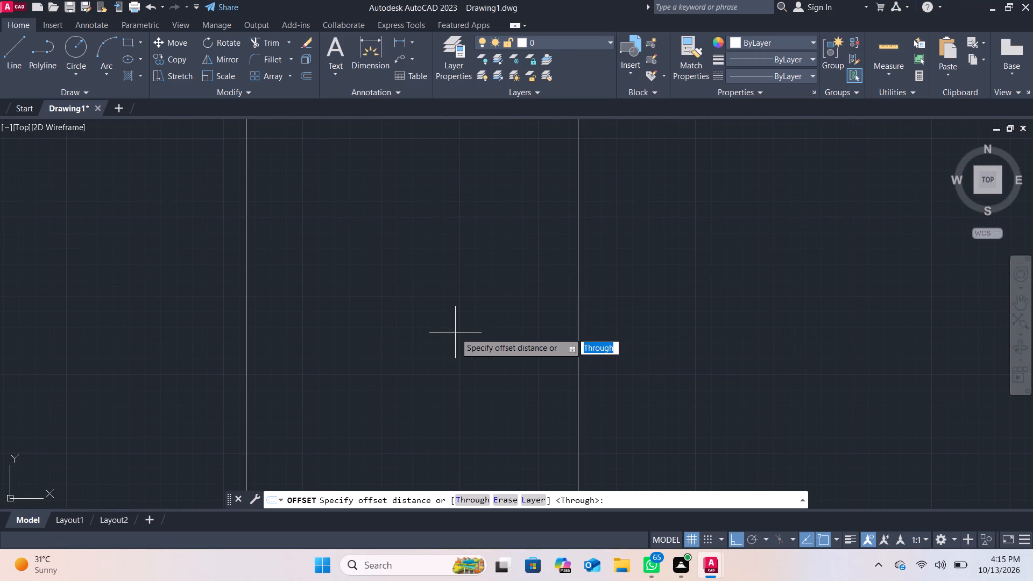
pyautogui.press('Return')
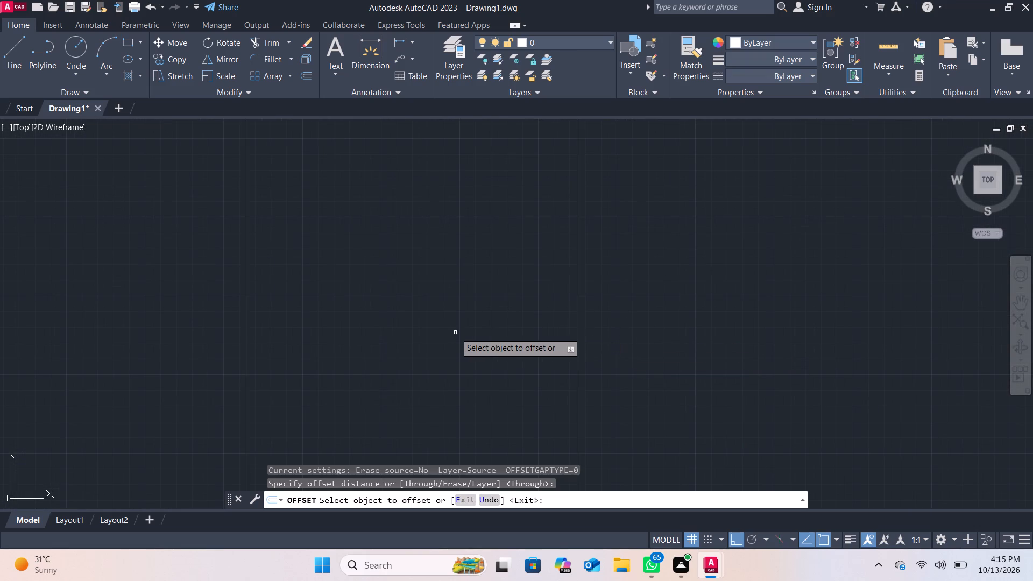
pyautogui.click(578, 300)
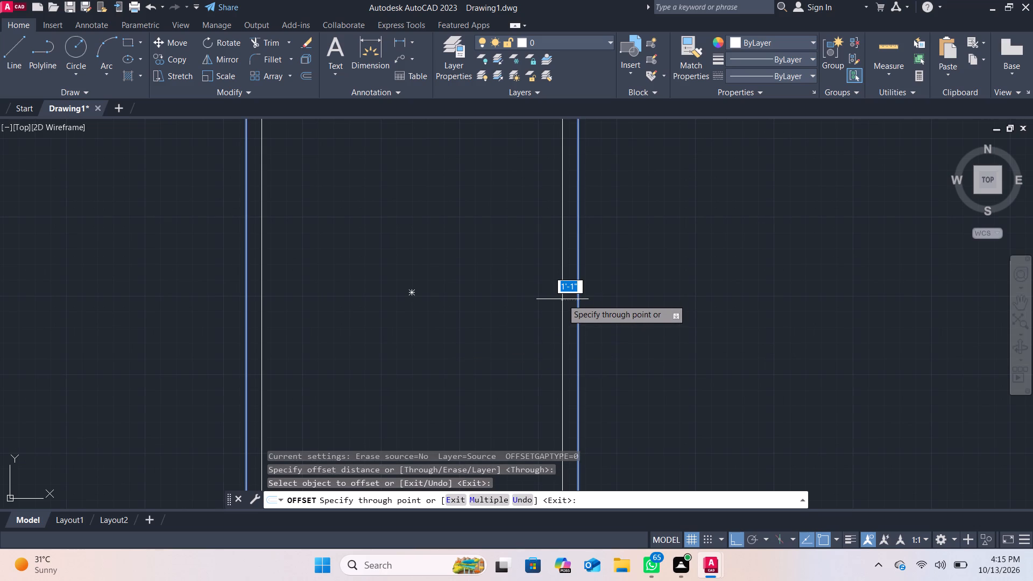
pyautogui.press('9')
pyautogui.press('Return')
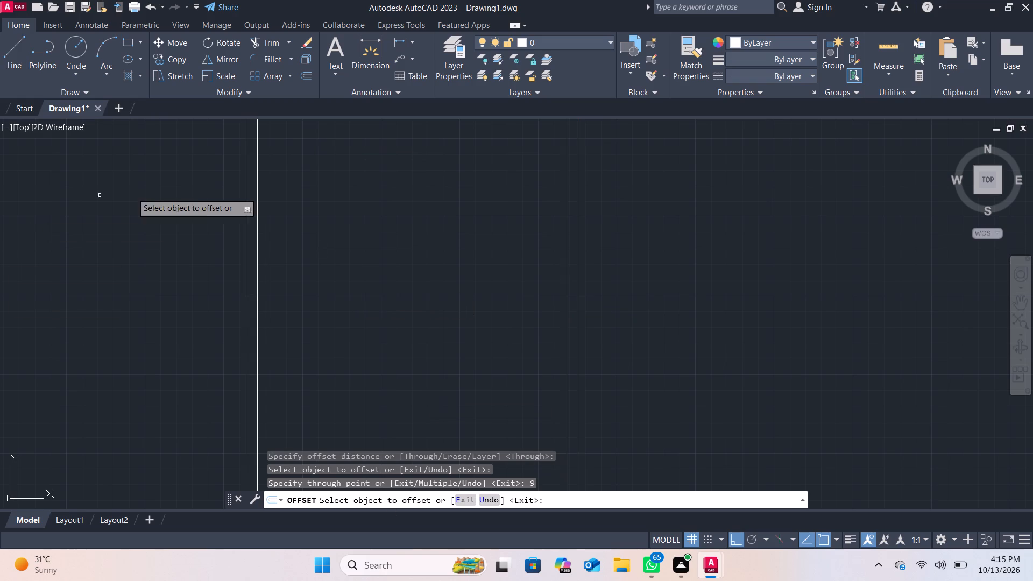
pyautogui.scroll(-1, 12, 87)
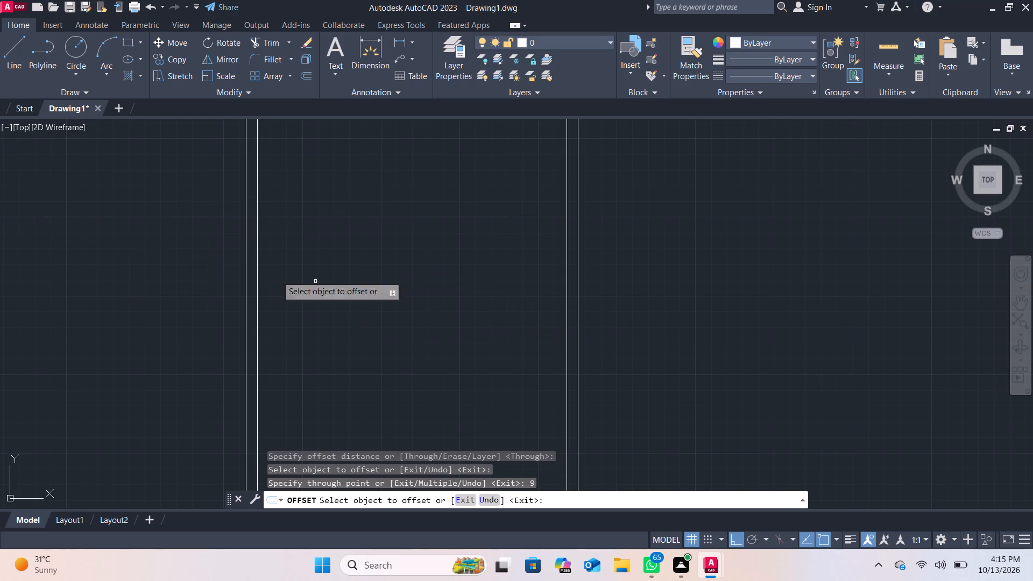
pyautogui.scroll(-1, 235, 232)
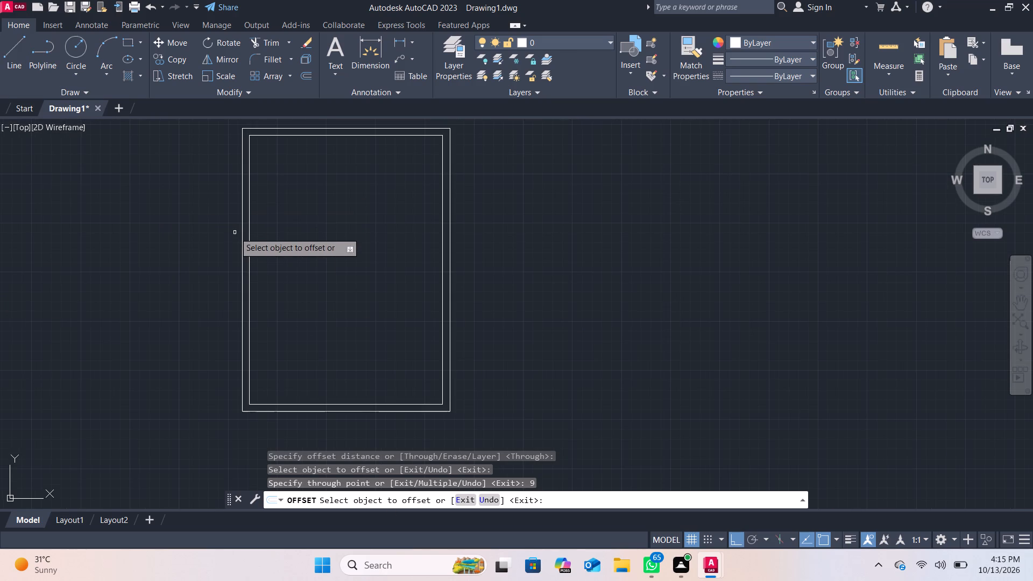
pyautogui.scroll(-1, 235, 232)
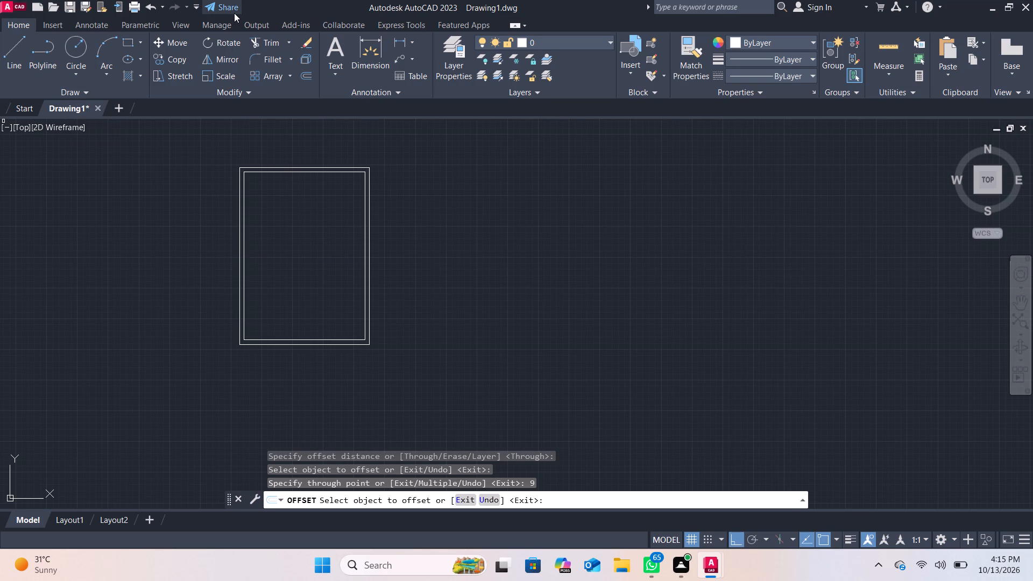
pyautogui.scroll(1, 292, 235)
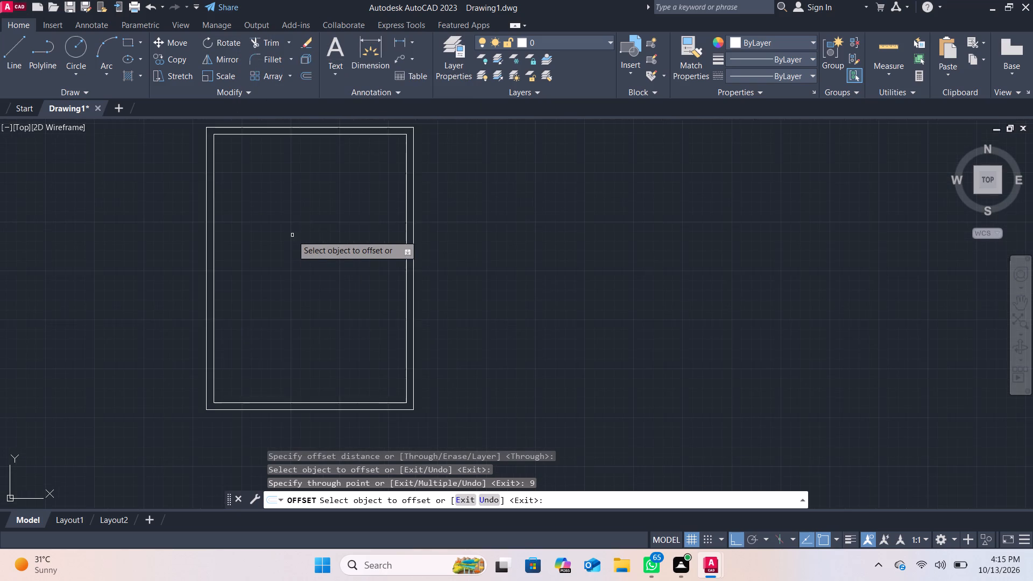
pyautogui.scroll(1, 272, 223)
pyautogui.scroll(-1, 272, 223)
pyautogui.press('Escape')
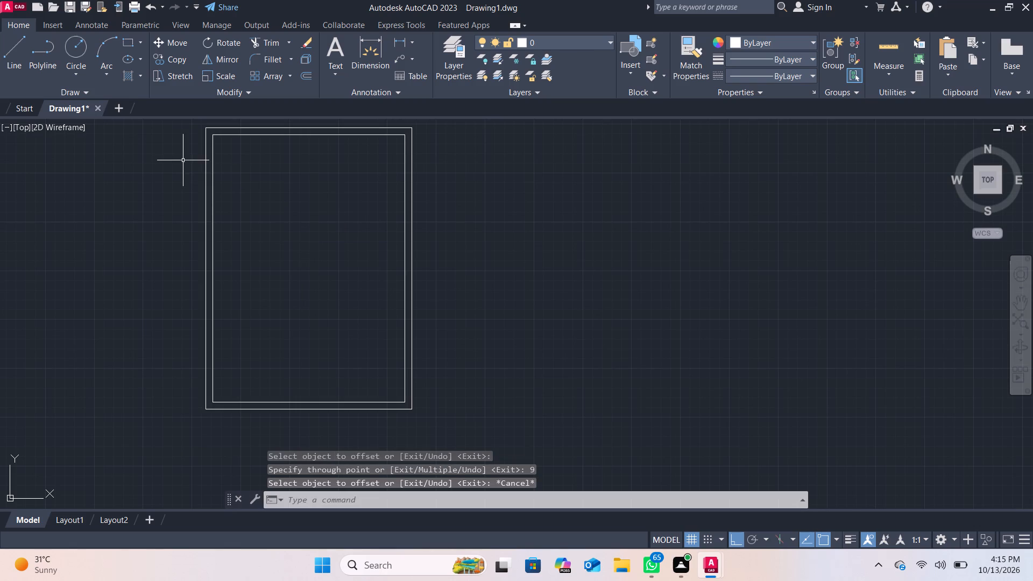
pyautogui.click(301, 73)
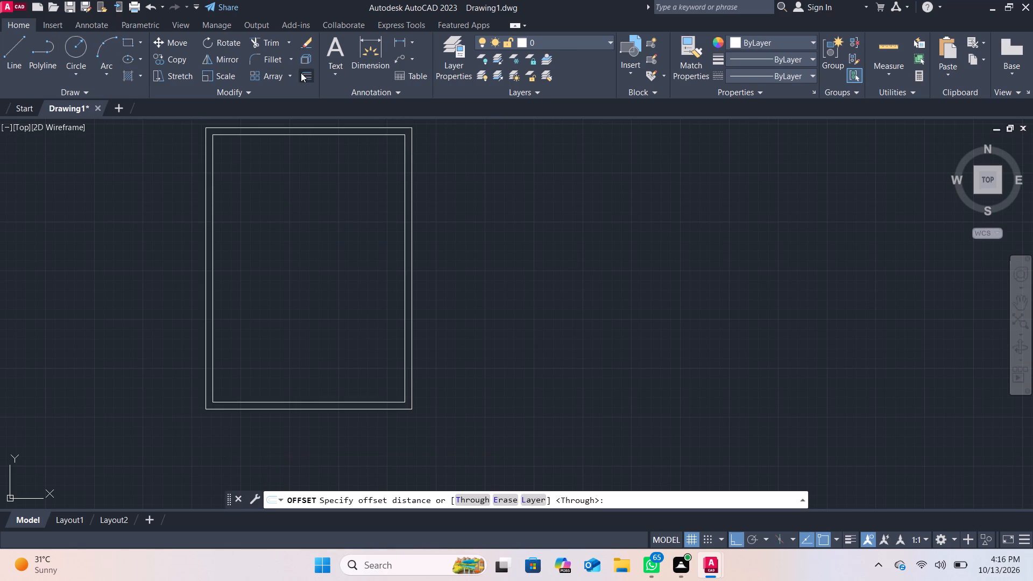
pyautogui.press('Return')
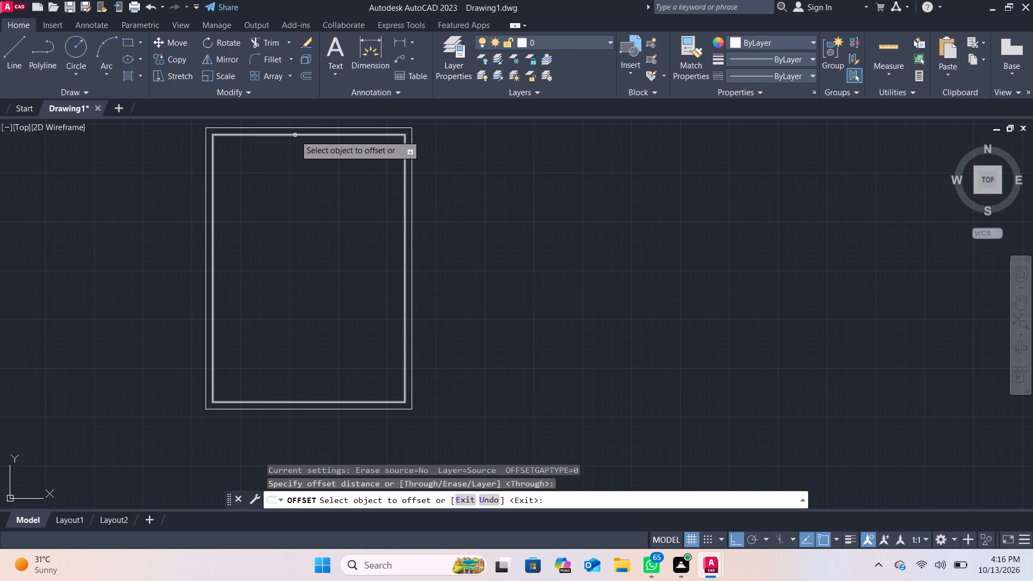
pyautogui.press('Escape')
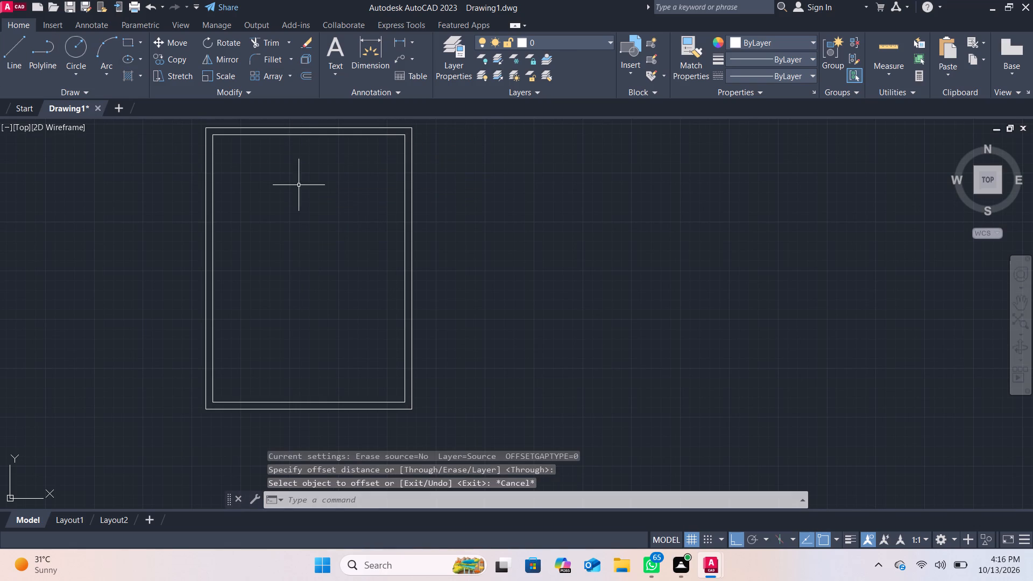
# Explode the inner rectangle into separate lines.
pyautogui.write('EXP')
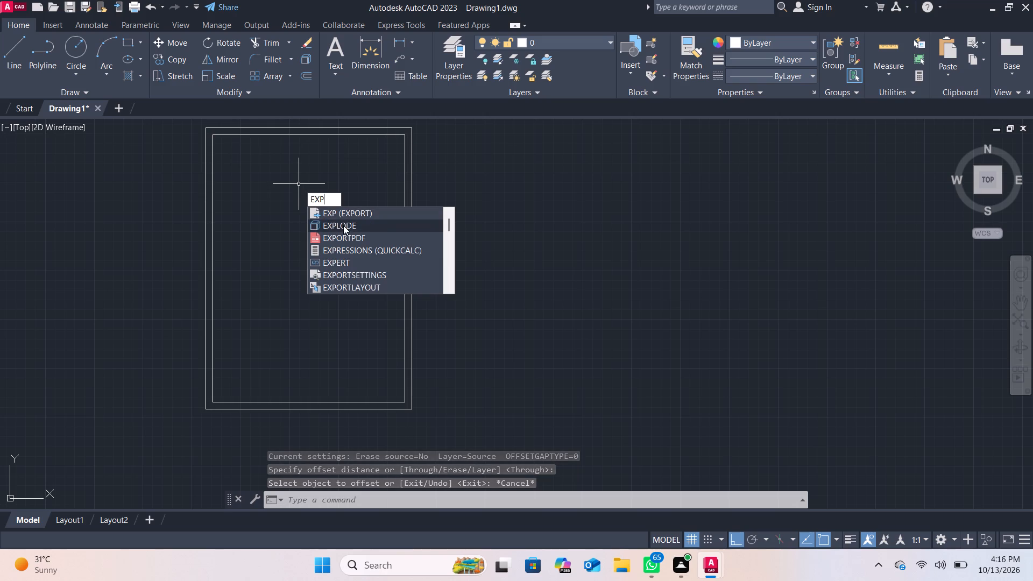
pyautogui.click(343, 225)
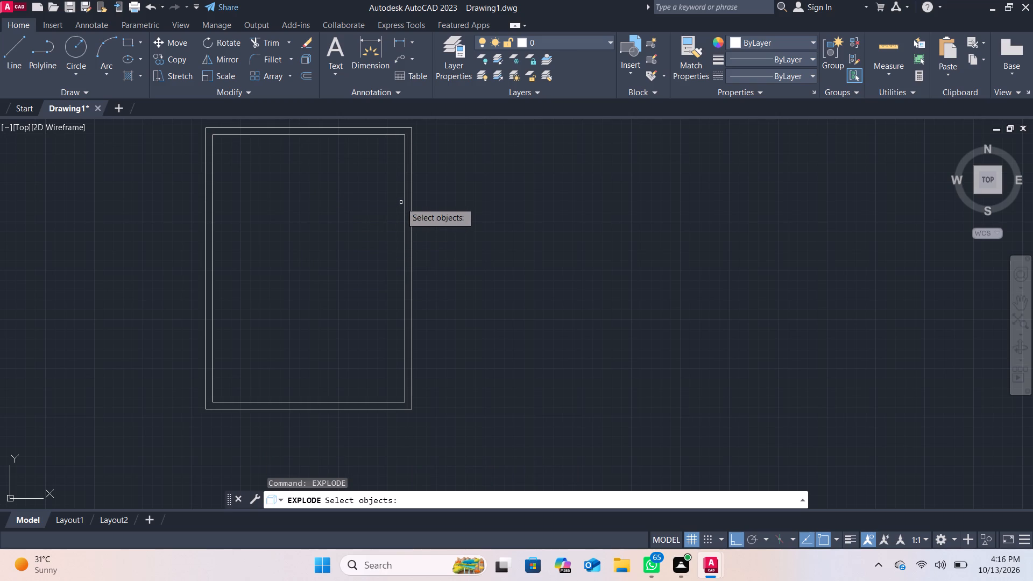
pyautogui.click(403, 201)
pyautogui.press('Return')
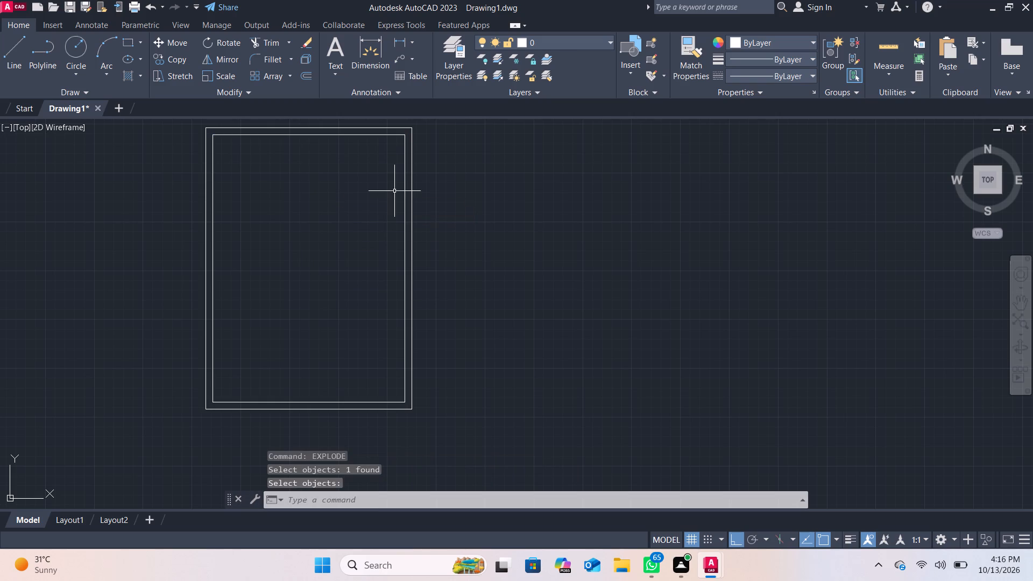
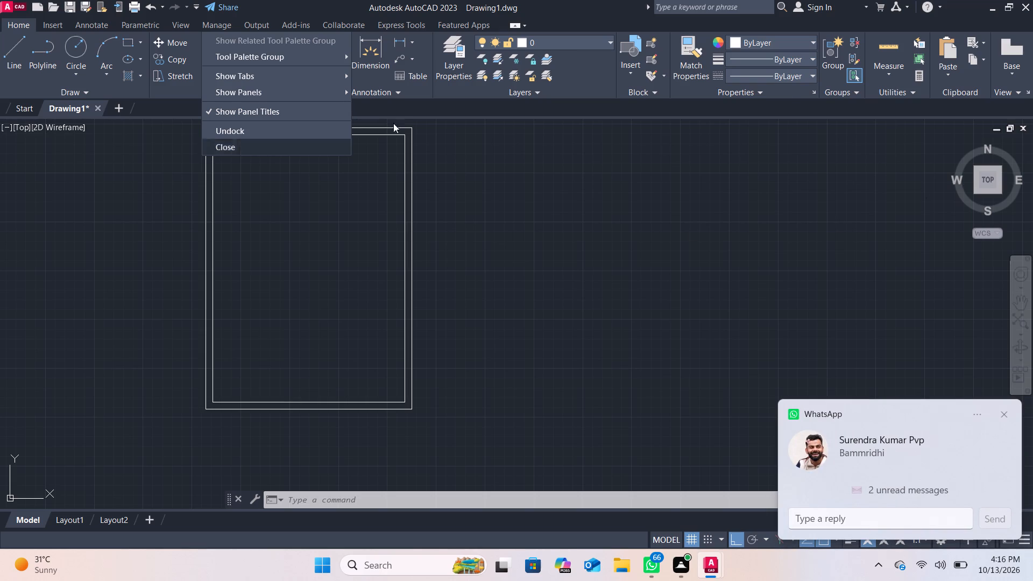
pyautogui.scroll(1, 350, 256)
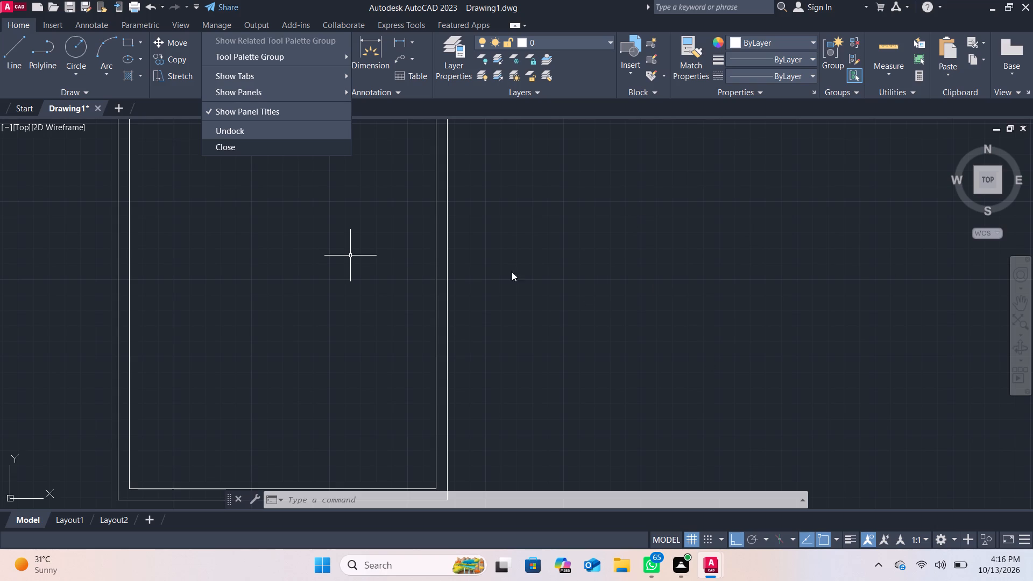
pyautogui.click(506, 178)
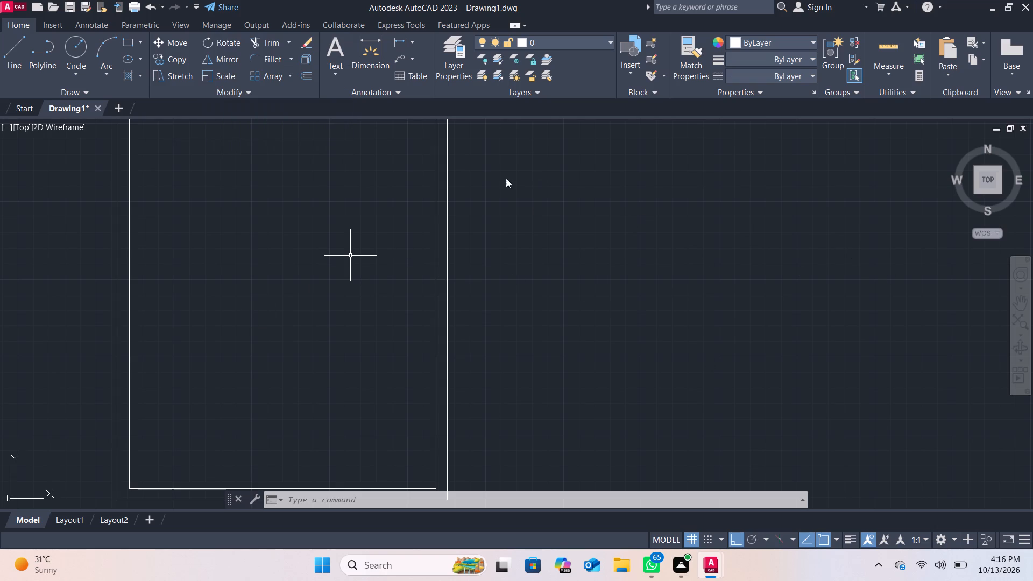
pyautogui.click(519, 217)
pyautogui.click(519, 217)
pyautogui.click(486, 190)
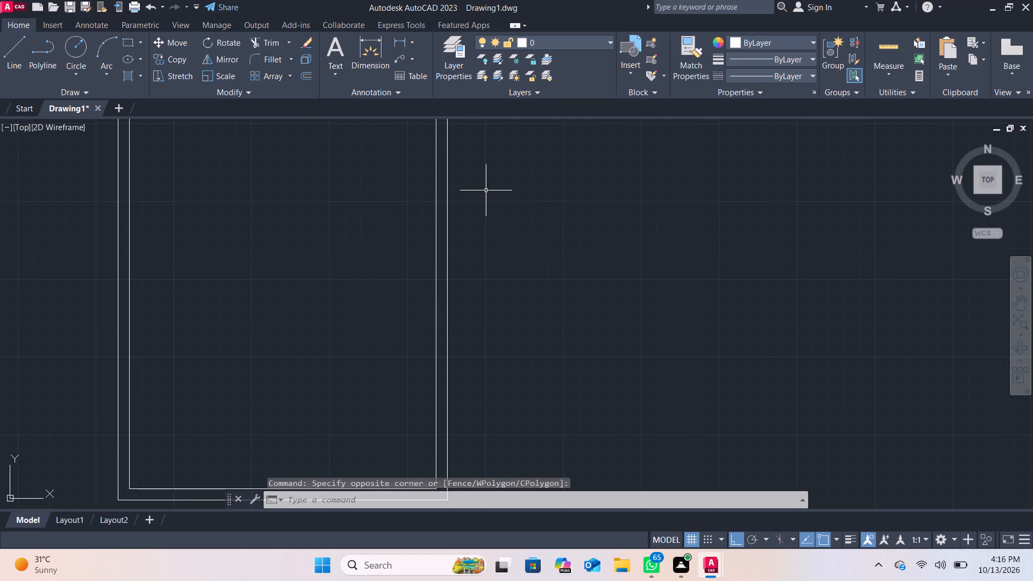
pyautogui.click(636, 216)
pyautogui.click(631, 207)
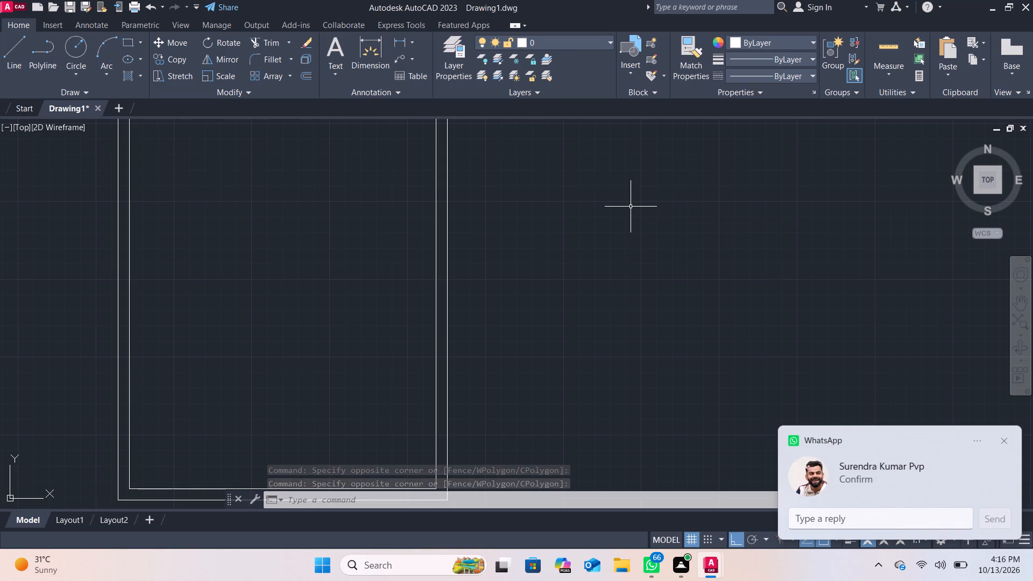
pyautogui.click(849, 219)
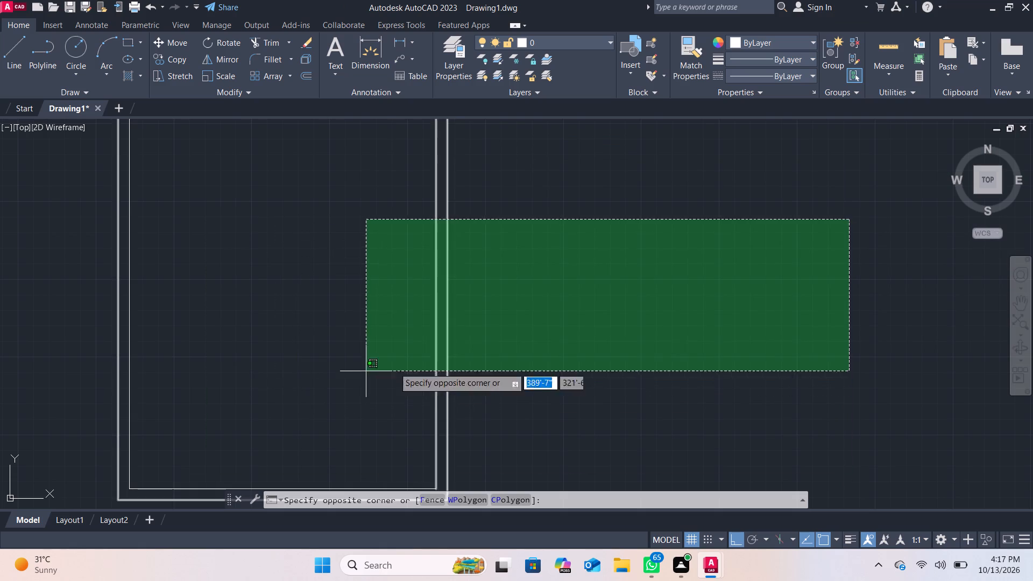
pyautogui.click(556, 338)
# Offset the inner left wall line 10'-1" into the plan with the Through option to form a vertical partition line.
pyautogui.moveTo(197, 195); pyautogui.dragTo(367, 294, button='middle')
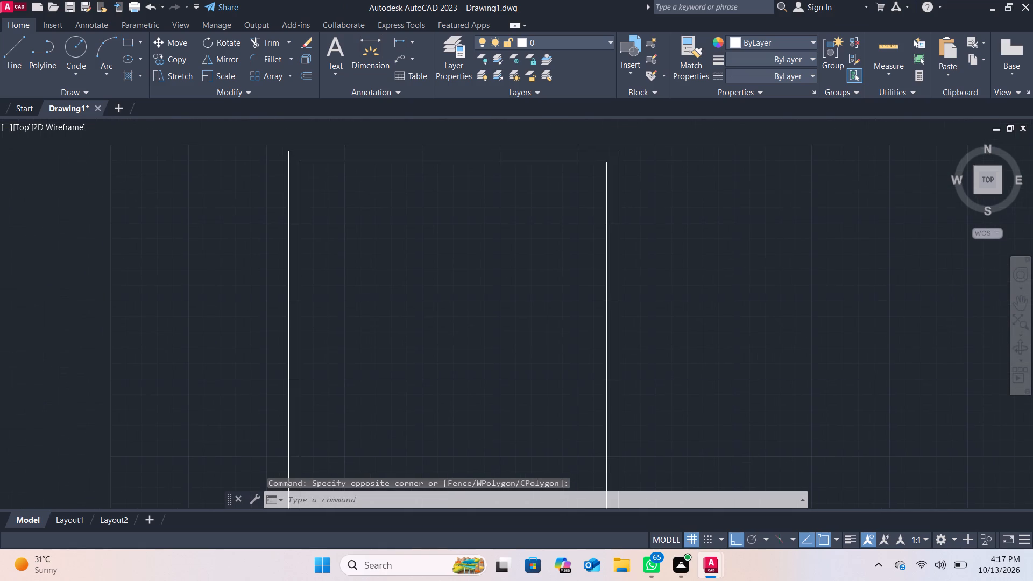
pyautogui.scroll(1, 367, 294)
pyautogui.scroll(-2, 367, 293)
pyautogui.scroll(1, 367, 293)
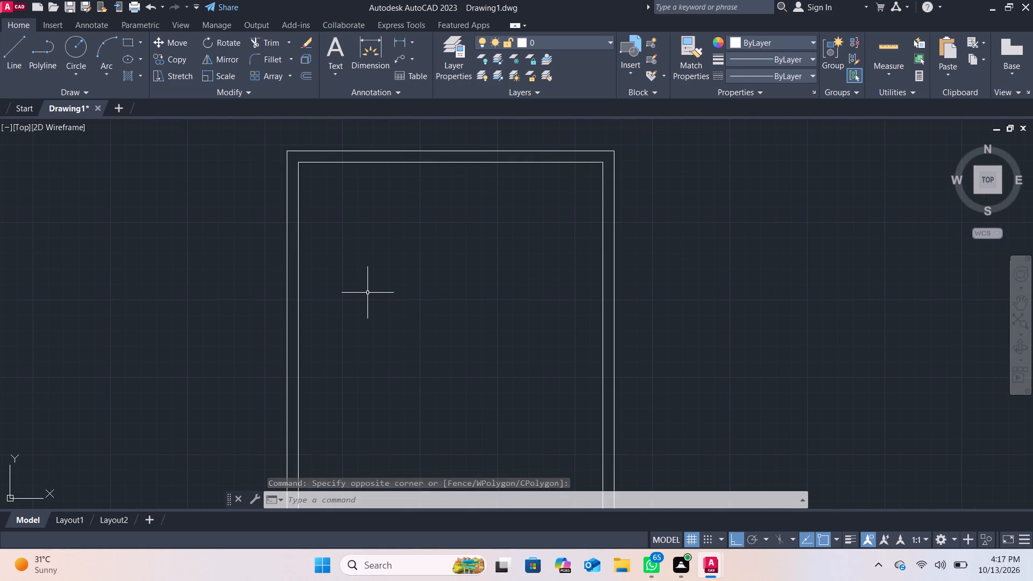
pyautogui.scroll(1, 367, 293)
pyautogui.moveTo(367, 293); pyautogui.dragTo(367, 428, button='middle')
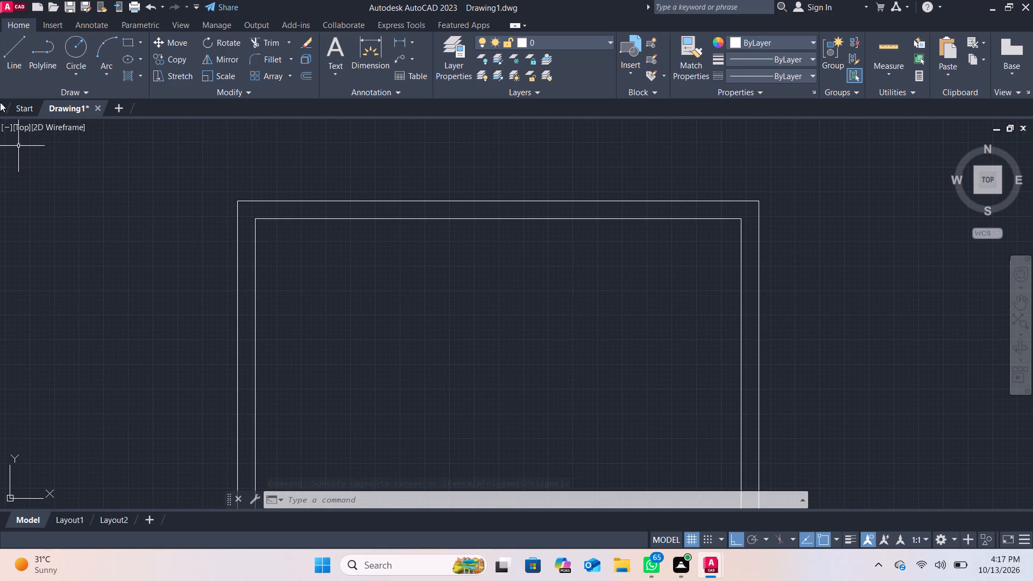
pyautogui.click(305, 75)
pyautogui.press('Return')
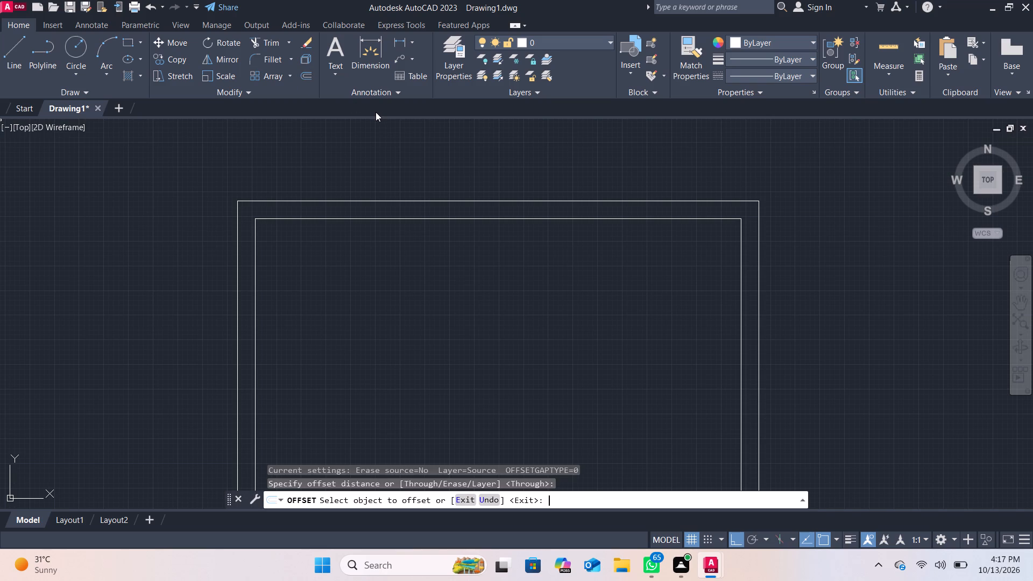
pyautogui.click(256, 274)
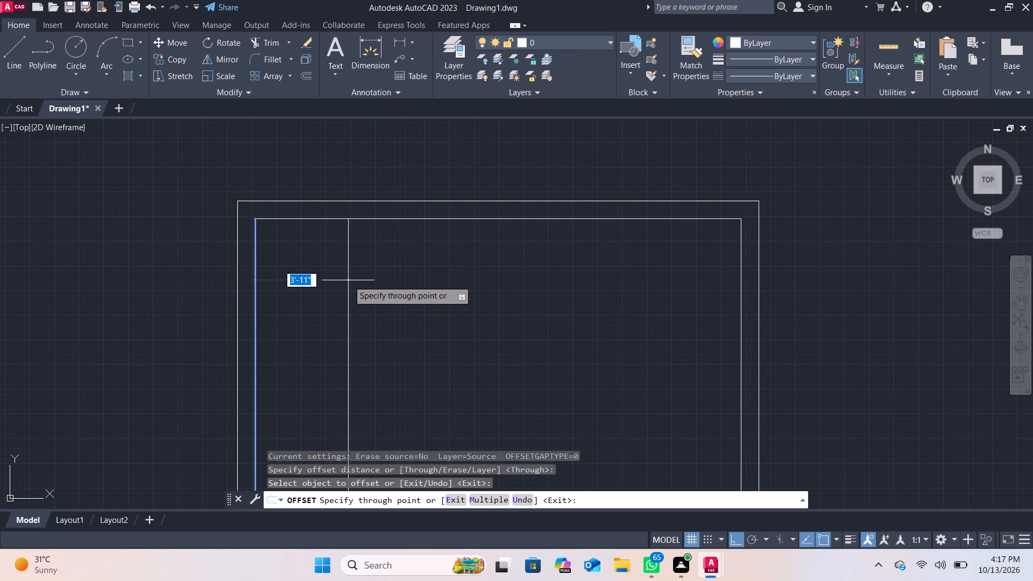
pyautogui.write('10')
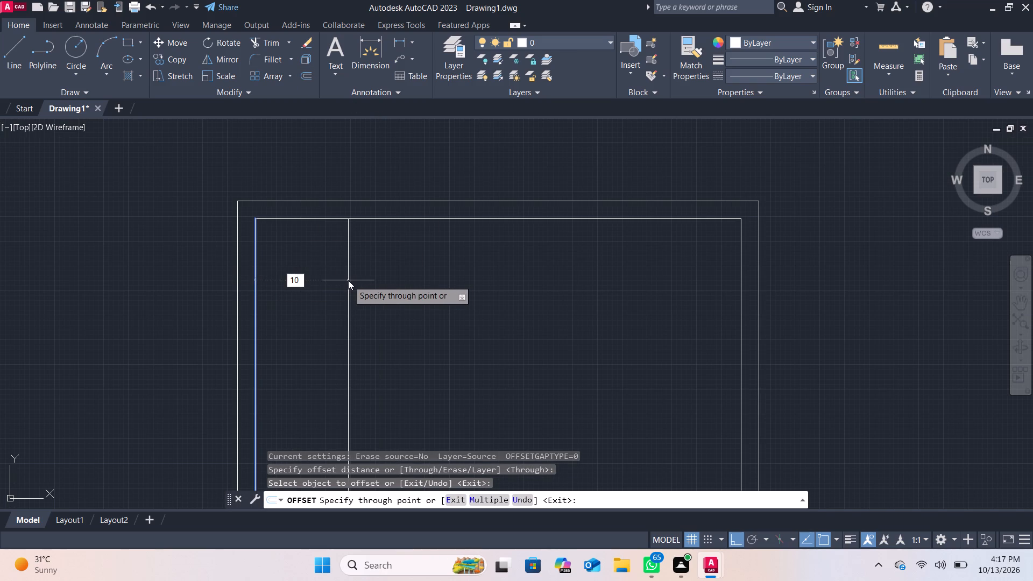
pyautogui.press("'")
pyautogui.press('-')
pyautogui.press('1')
pyautogui.hotkey('shift', '"')
pyautogui.press('Return')
# Offset the inner top wall line 10' downward to form a horizontal partition line.
pyautogui.scroll(-1, 347, 280)
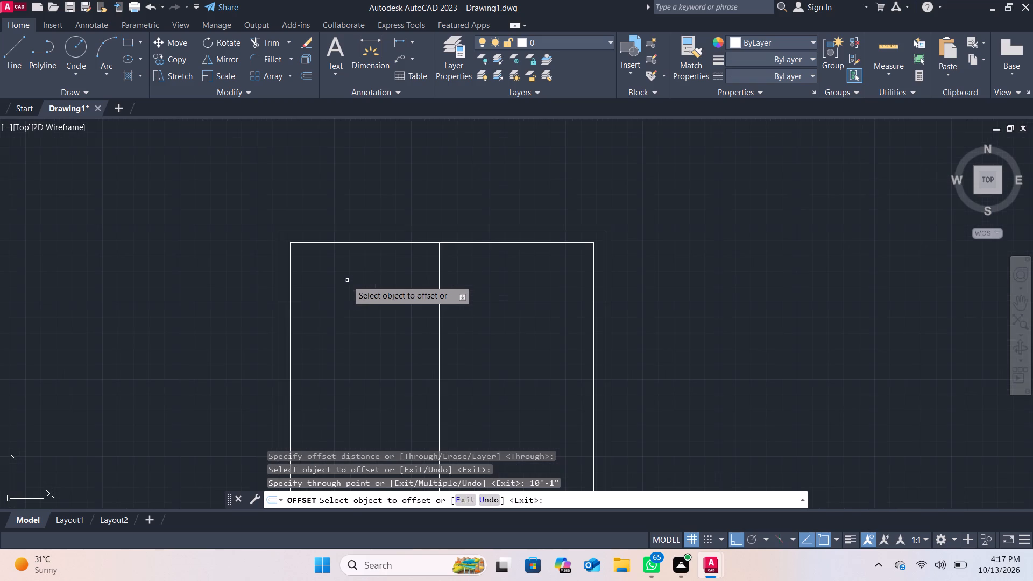
pyautogui.click(341, 244)
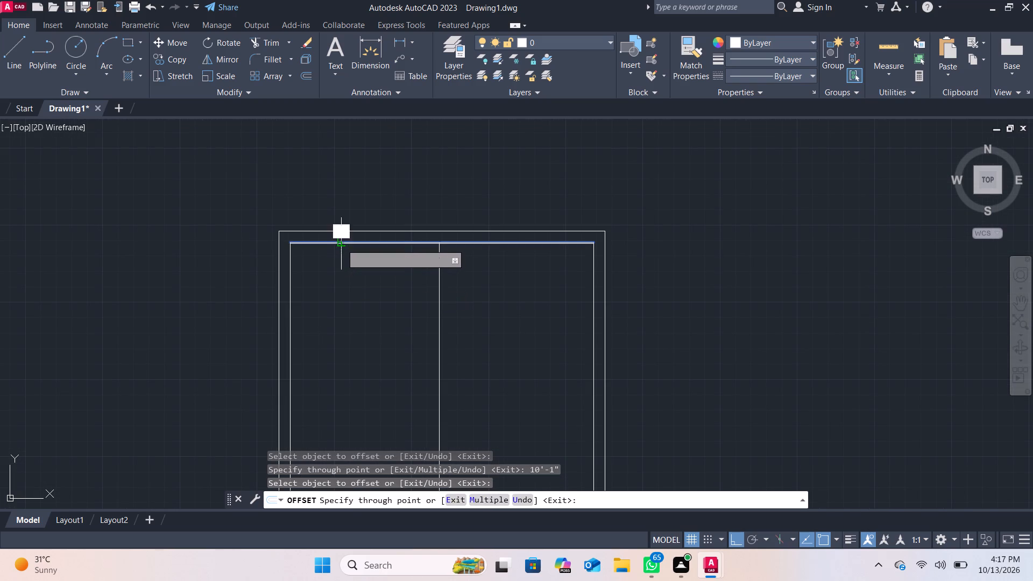
pyautogui.write("10'")
pyautogui.press('Return')
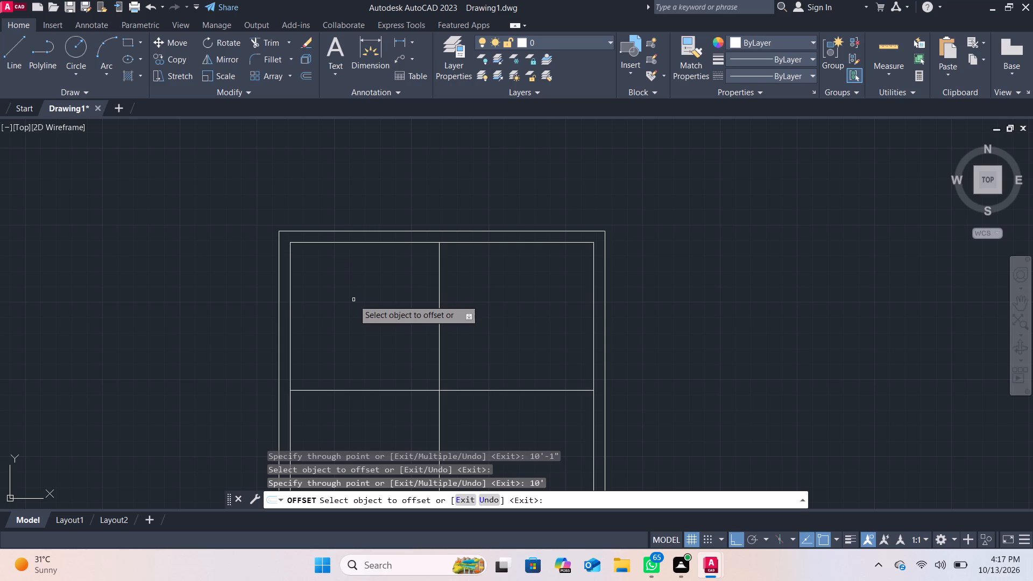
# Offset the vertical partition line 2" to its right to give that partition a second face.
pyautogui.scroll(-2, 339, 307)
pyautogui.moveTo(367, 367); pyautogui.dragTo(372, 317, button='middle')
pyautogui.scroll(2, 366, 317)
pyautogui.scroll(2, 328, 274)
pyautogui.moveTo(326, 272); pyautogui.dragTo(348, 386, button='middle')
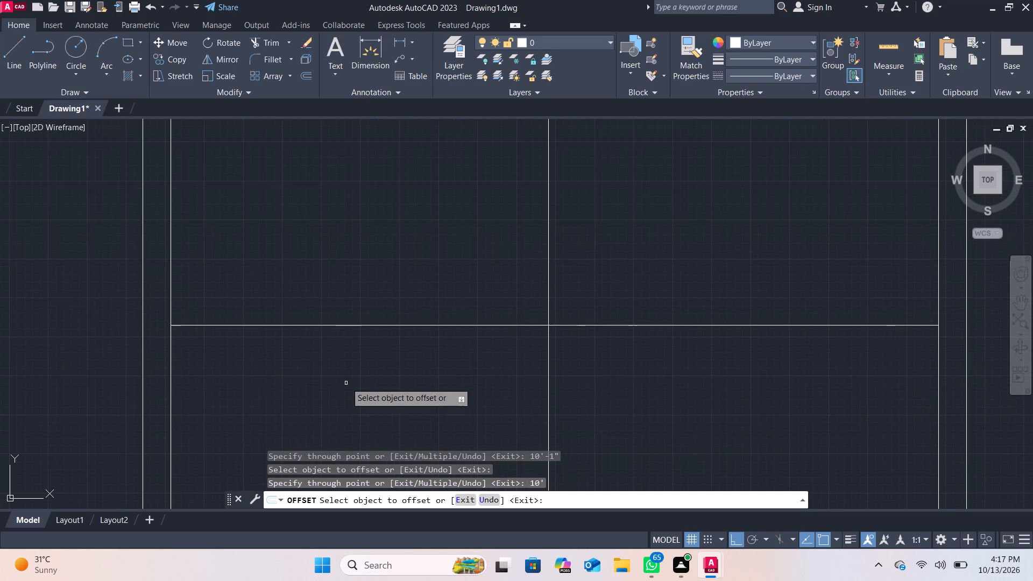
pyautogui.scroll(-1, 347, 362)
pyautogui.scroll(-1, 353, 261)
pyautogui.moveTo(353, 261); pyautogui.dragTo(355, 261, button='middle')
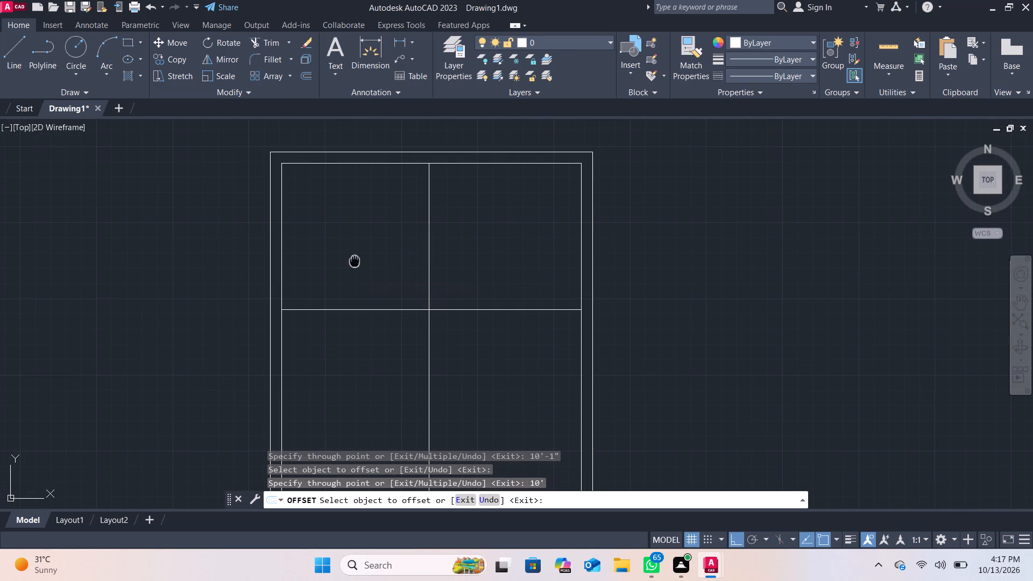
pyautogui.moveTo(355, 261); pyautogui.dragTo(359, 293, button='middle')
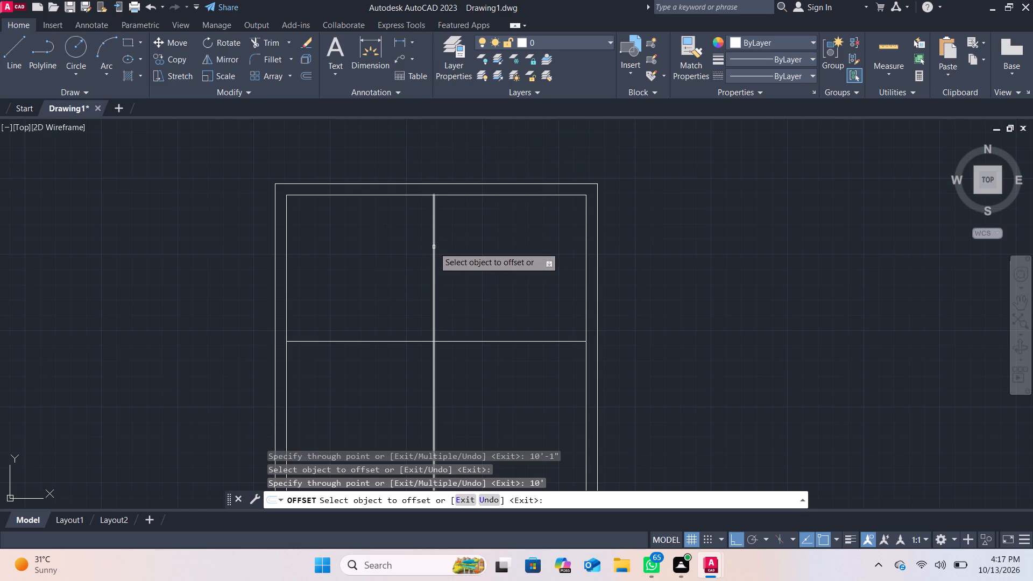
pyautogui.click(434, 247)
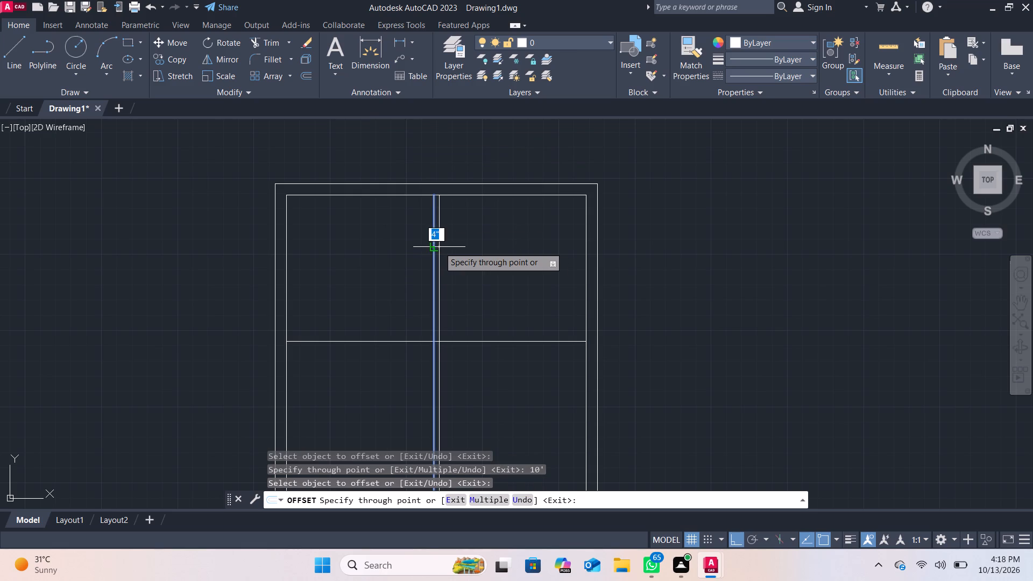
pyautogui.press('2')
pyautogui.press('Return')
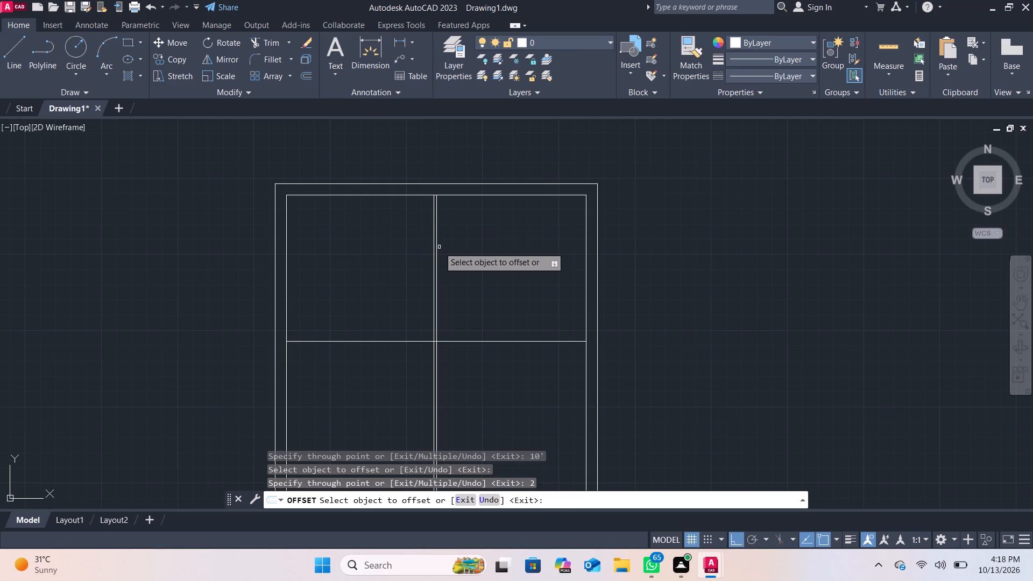
# Offset the horizontal partition line 2" downward to give that partition a second face.
pyautogui.click(383, 340)
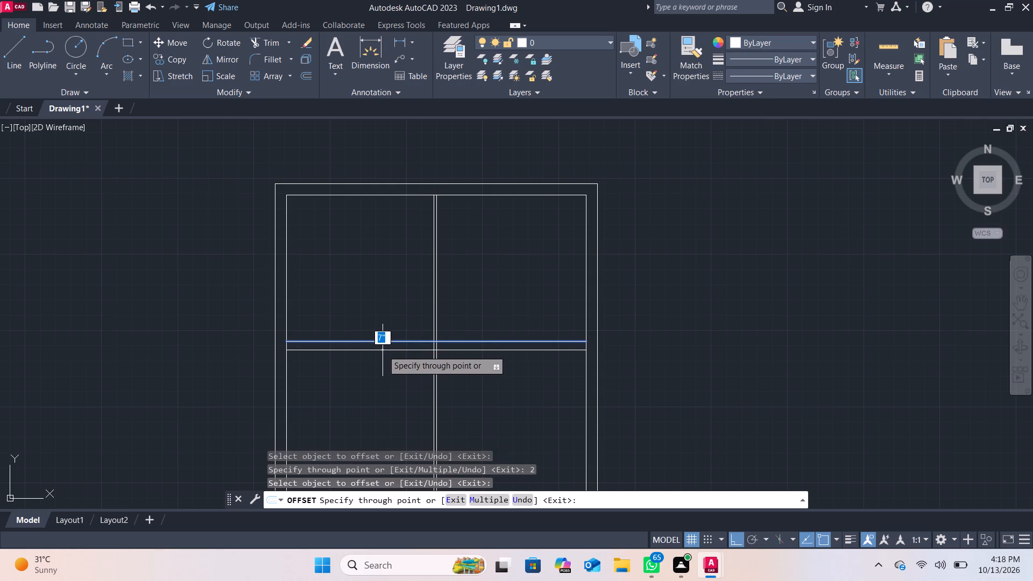
pyautogui.press('2')
pyautogui.press('Return')
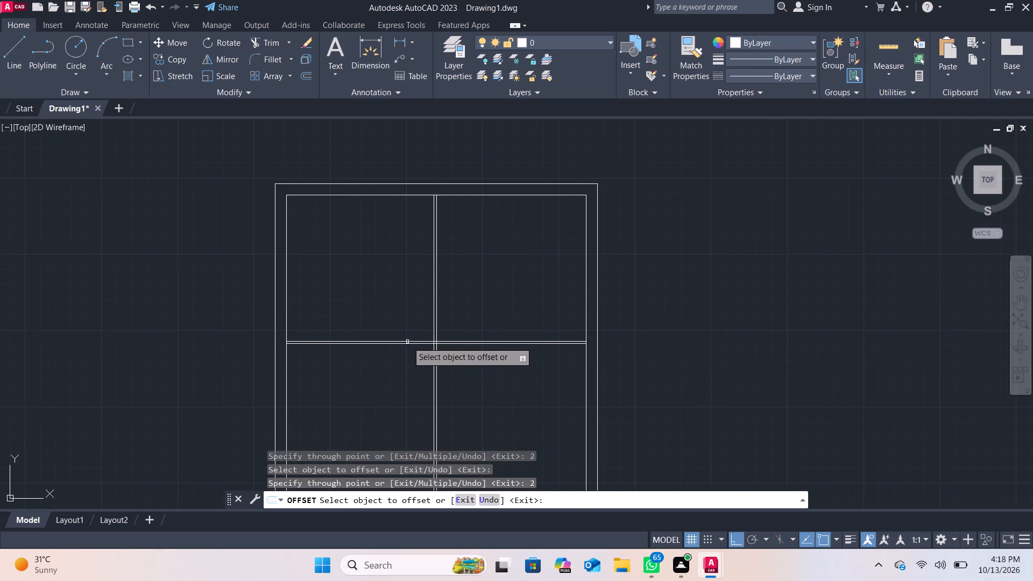
# Check the upper-right room's width and depth and the outer wall thickness with the Quick measure tool.
pyautogui.scroll(2, 436, 301)
pyautogui.click(878, 46)
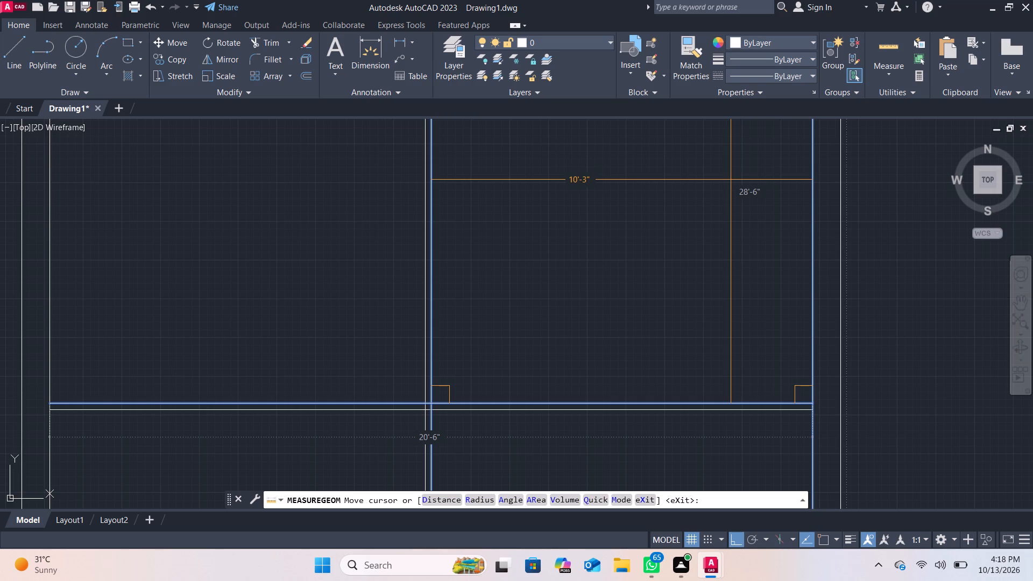
pyautogui.scroll(-2, 657, 175)
pyautogui.moveTo(656, 201); pyautogui.dragTo(654, 253, button='middle')
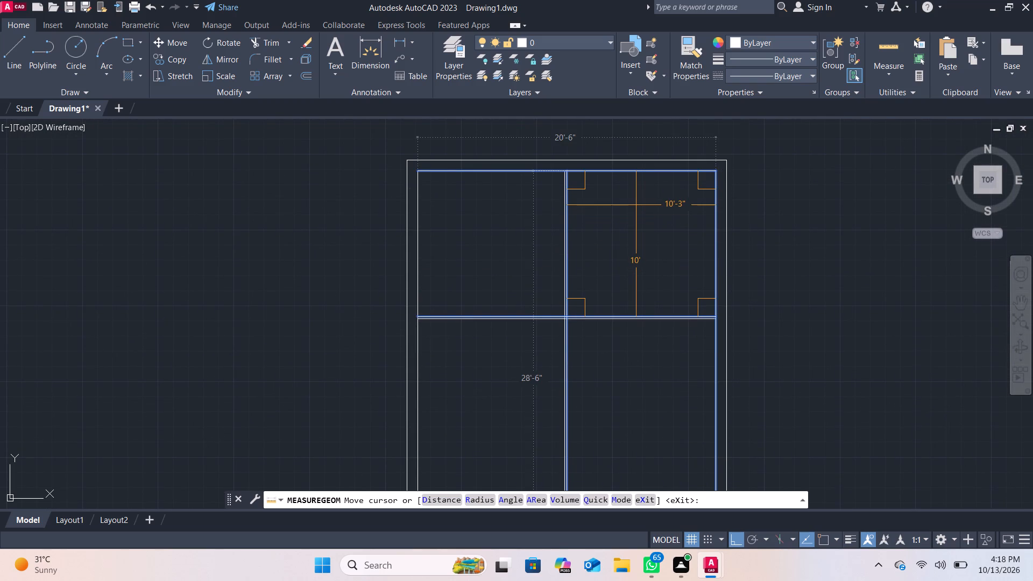
pyautogui.scroll(1, 636, 204)
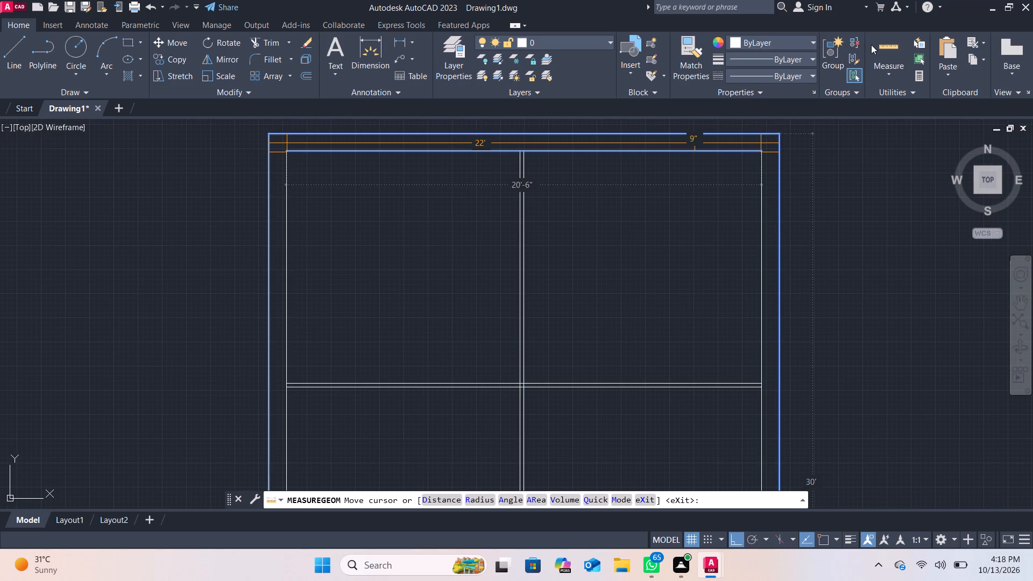
pyautogui.press('Escape')
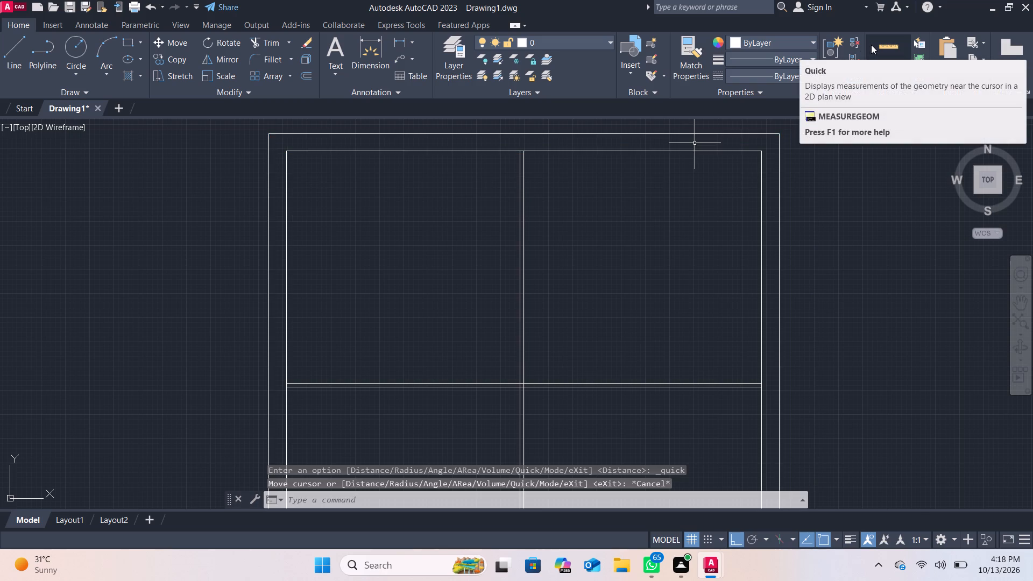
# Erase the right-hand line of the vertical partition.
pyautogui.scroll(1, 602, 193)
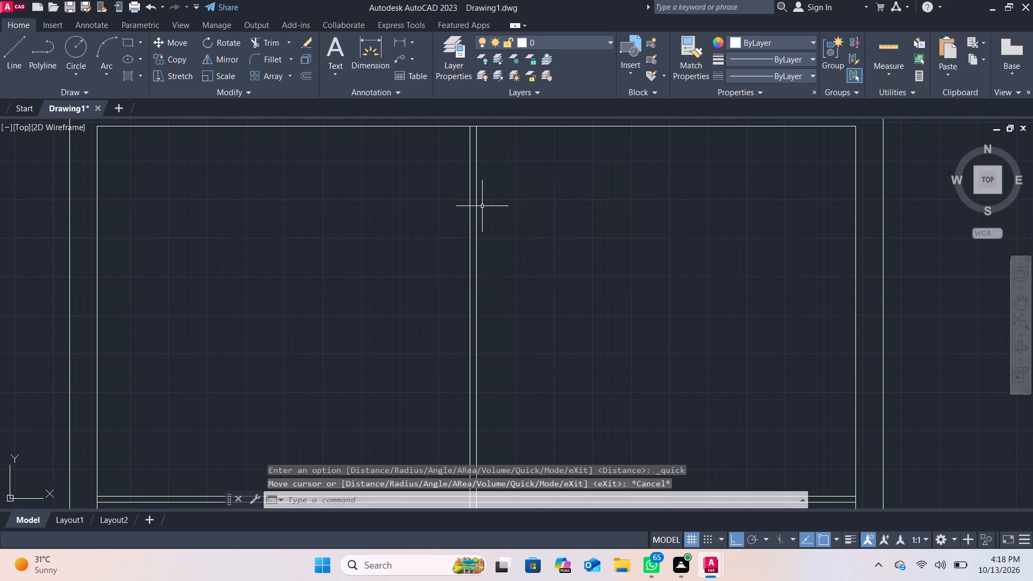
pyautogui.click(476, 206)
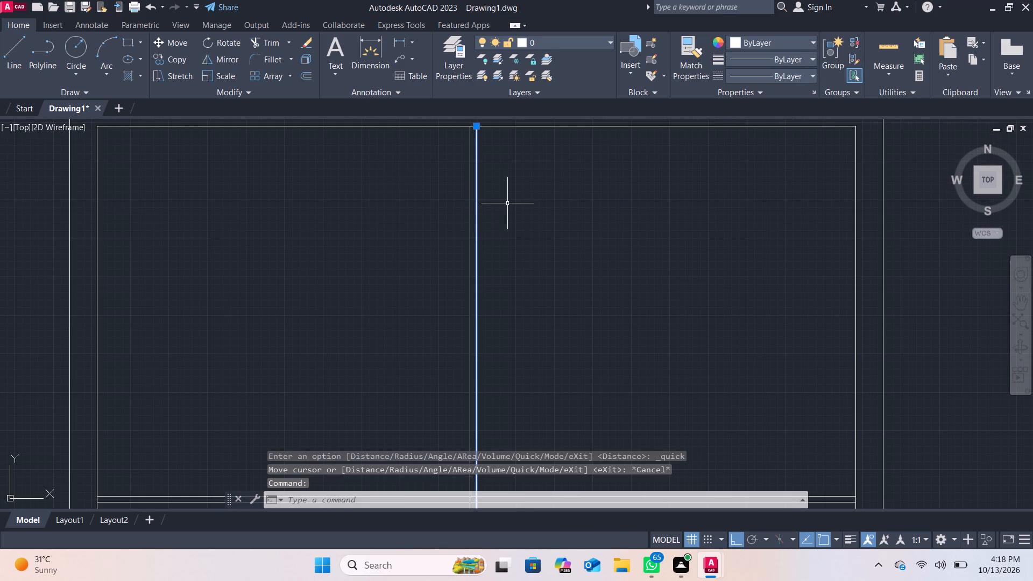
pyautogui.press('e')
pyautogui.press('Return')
# Offset the remaining vertical partition line 3" to its right to give that partition a second face.
pyautogui.scroll(-2, 495, 215)
pyautogui.scroll(1, 489, 259)
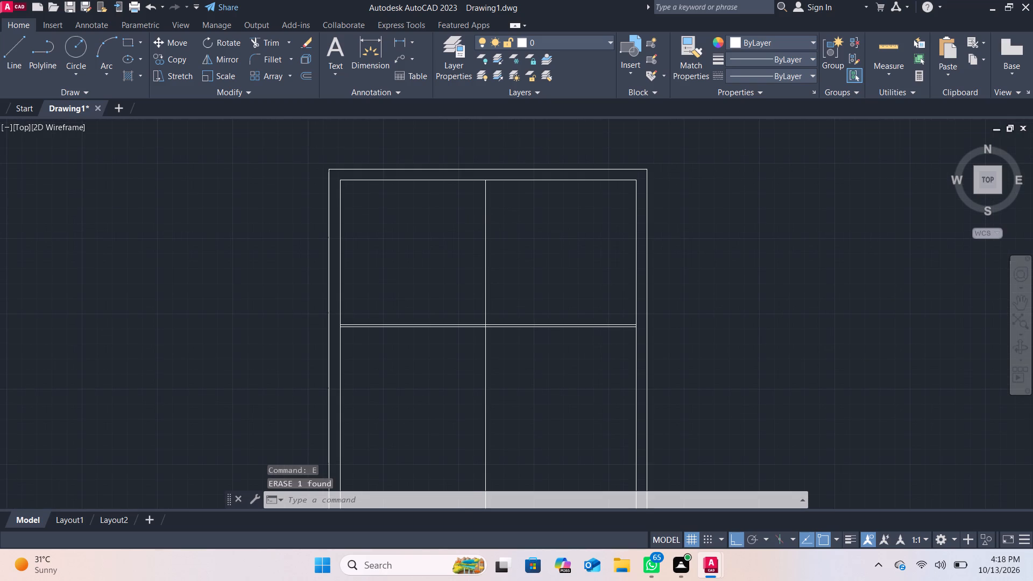
pyautogui.click(303, 79)
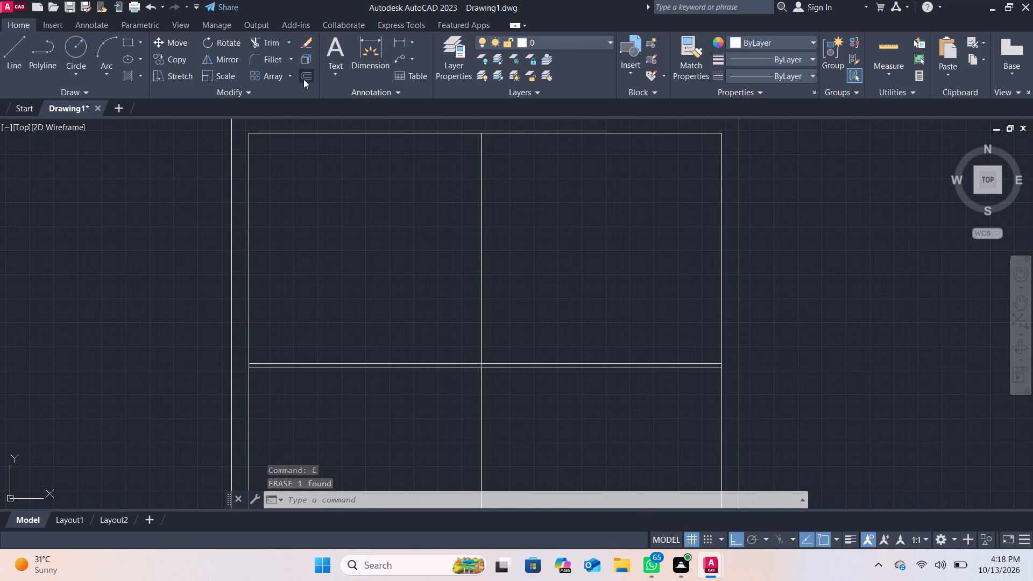
pyautogui.press('Return')
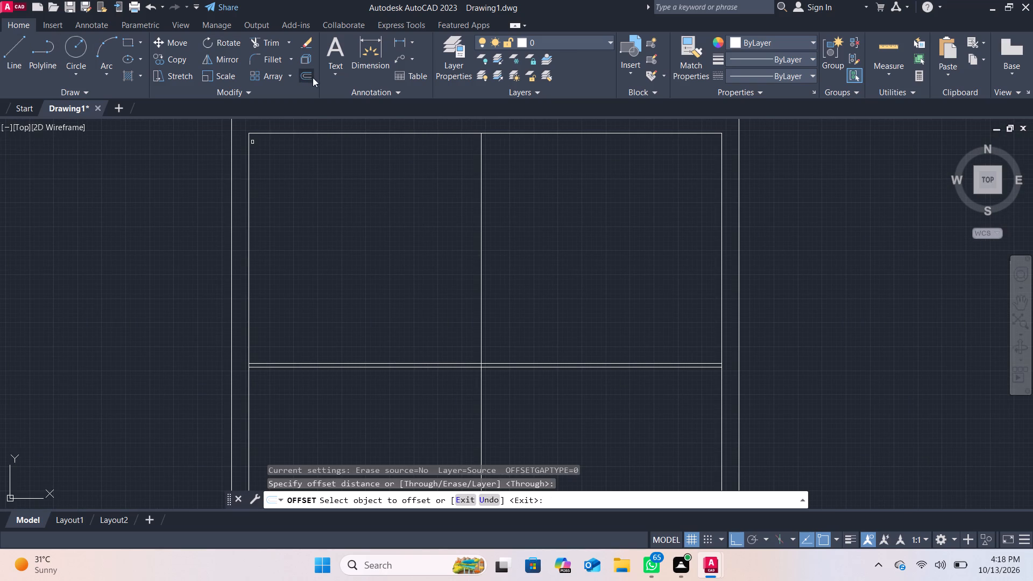
pyautogui.click(481, 224)
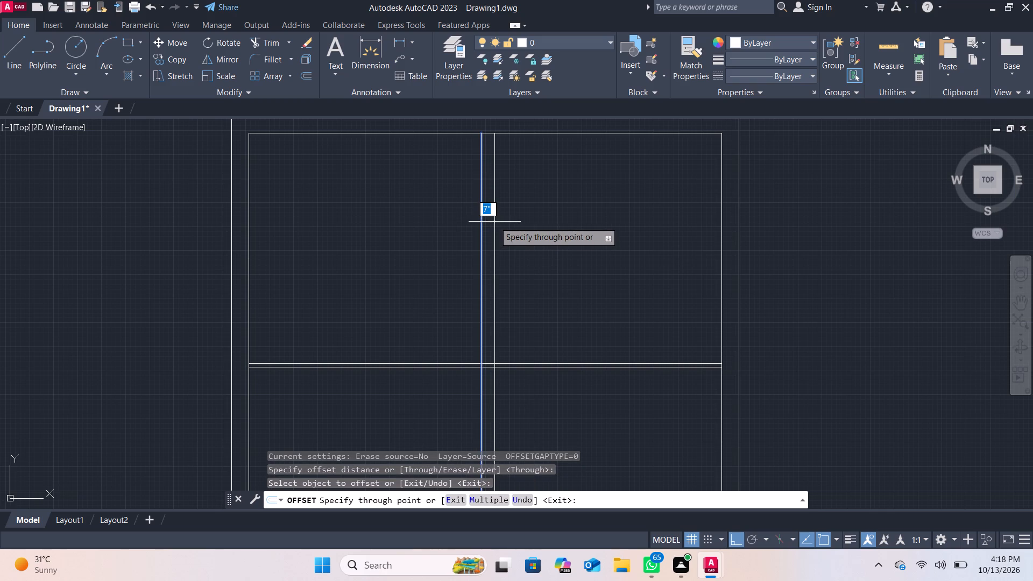
pyautogui.press('3')
pyautogui.press('Return')
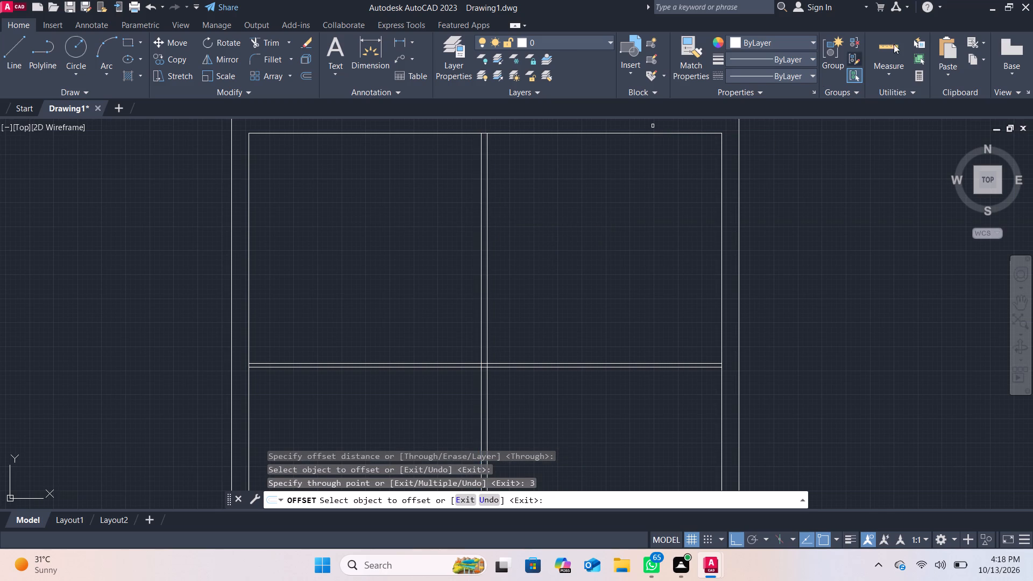
# Check the upper-right room's width and depth with the Quick measure tool.
pyautogui.click(897, 43)
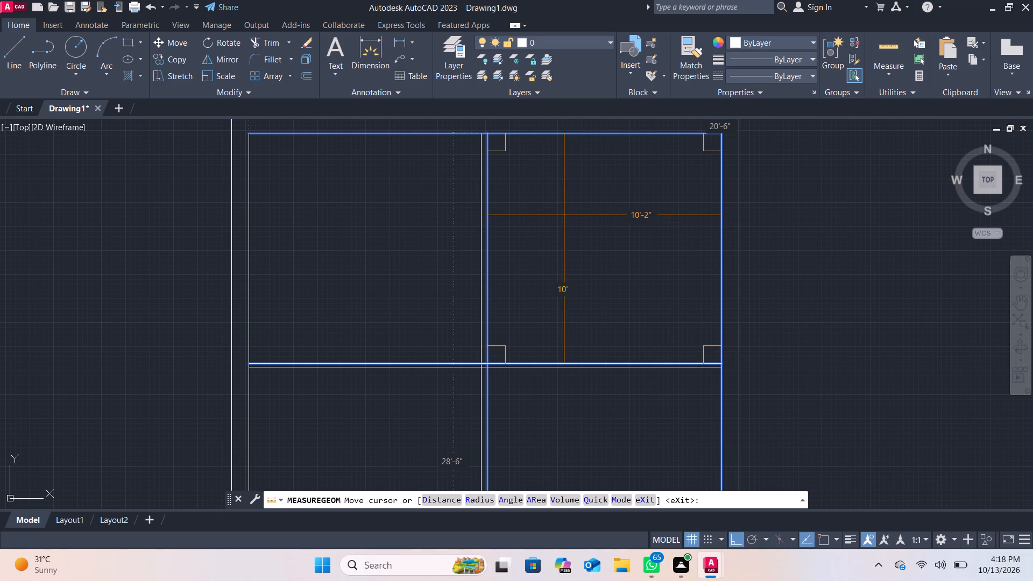
pyautogui.scroll(-2, 564, 215)
pyautogui.moveTo(563, 215); pyautogui.dragTo(510, 195, button='middle')
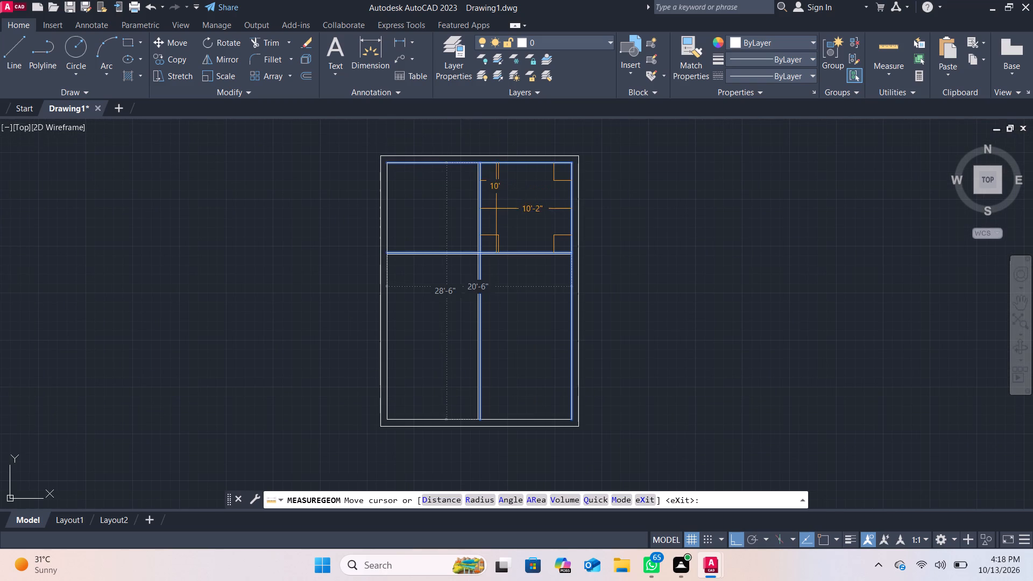
pyautogui.scroll(1, 496, 209)
pyautogui.press('Escape')
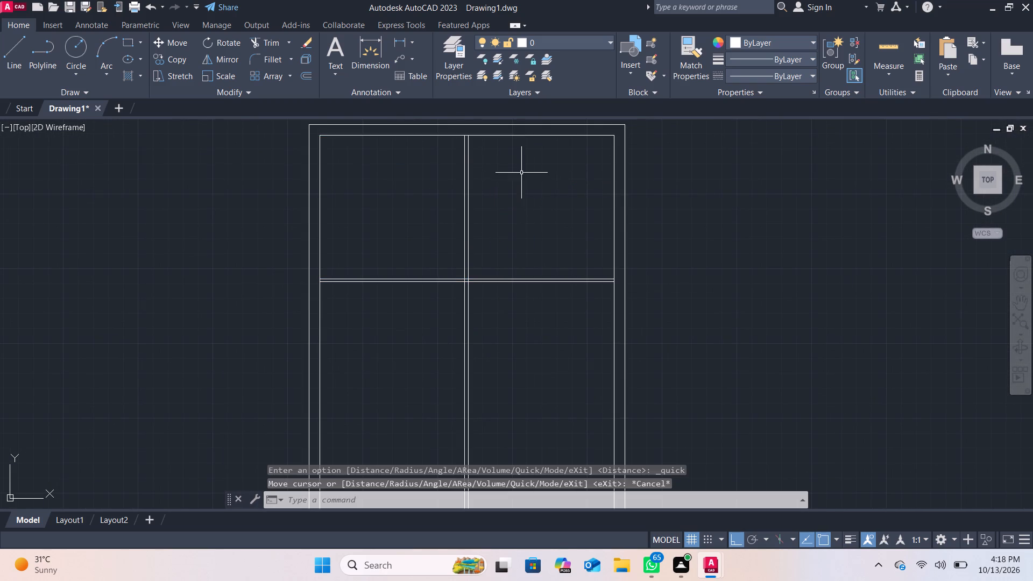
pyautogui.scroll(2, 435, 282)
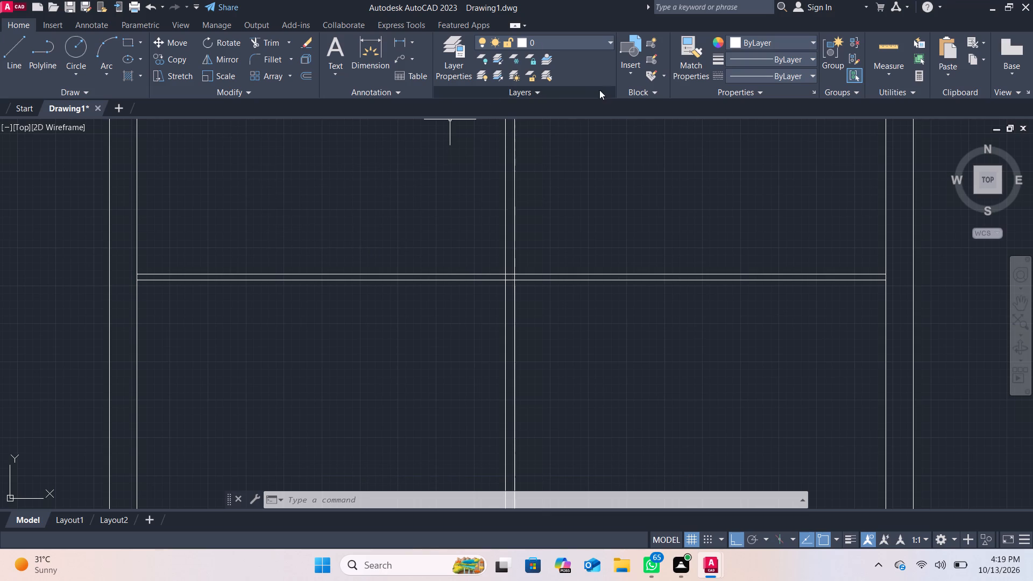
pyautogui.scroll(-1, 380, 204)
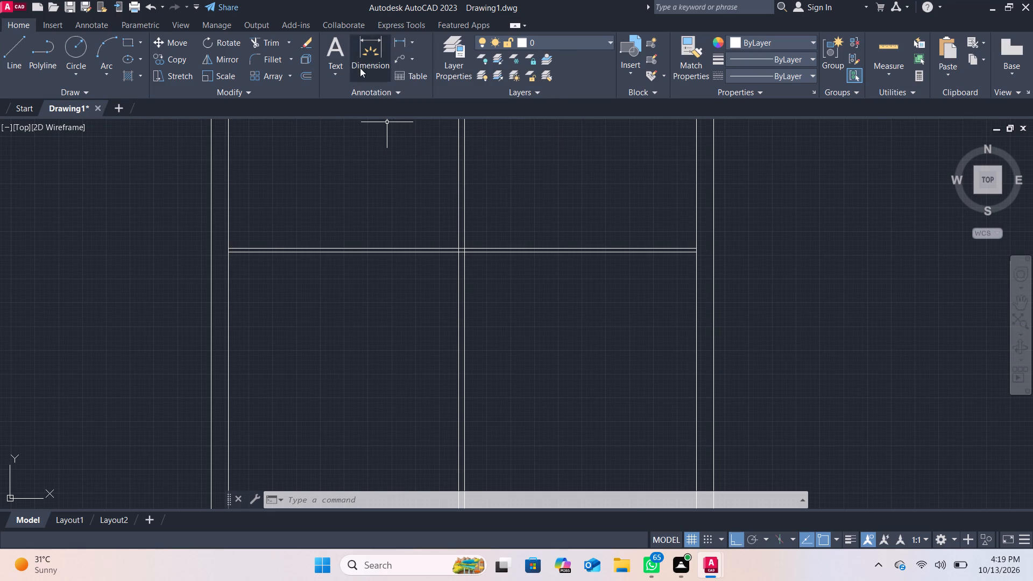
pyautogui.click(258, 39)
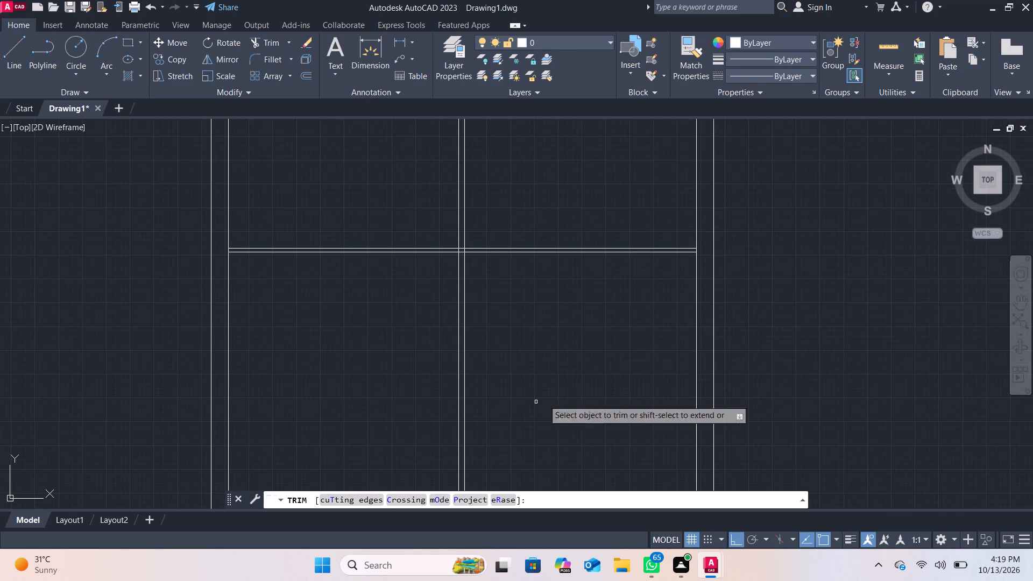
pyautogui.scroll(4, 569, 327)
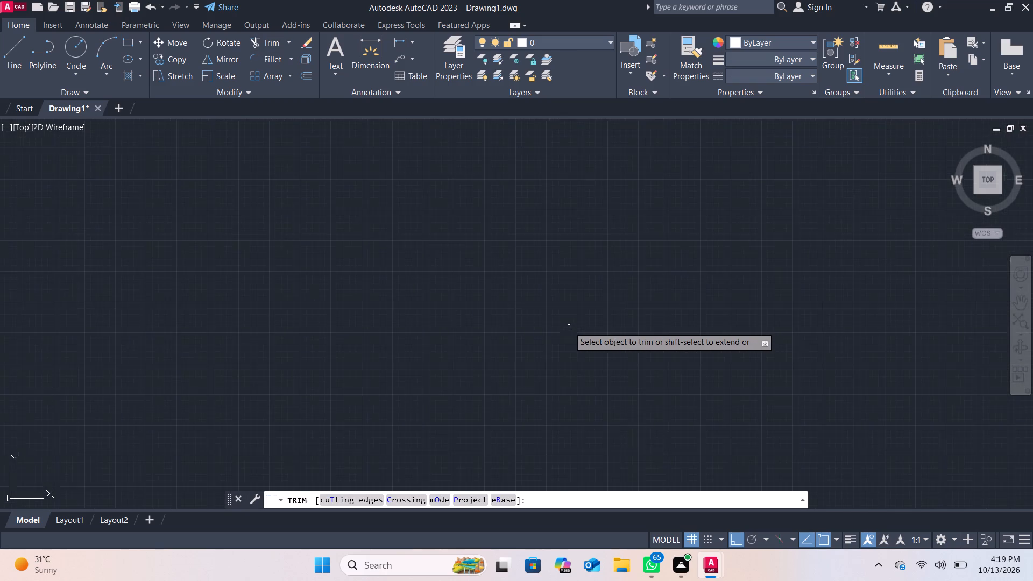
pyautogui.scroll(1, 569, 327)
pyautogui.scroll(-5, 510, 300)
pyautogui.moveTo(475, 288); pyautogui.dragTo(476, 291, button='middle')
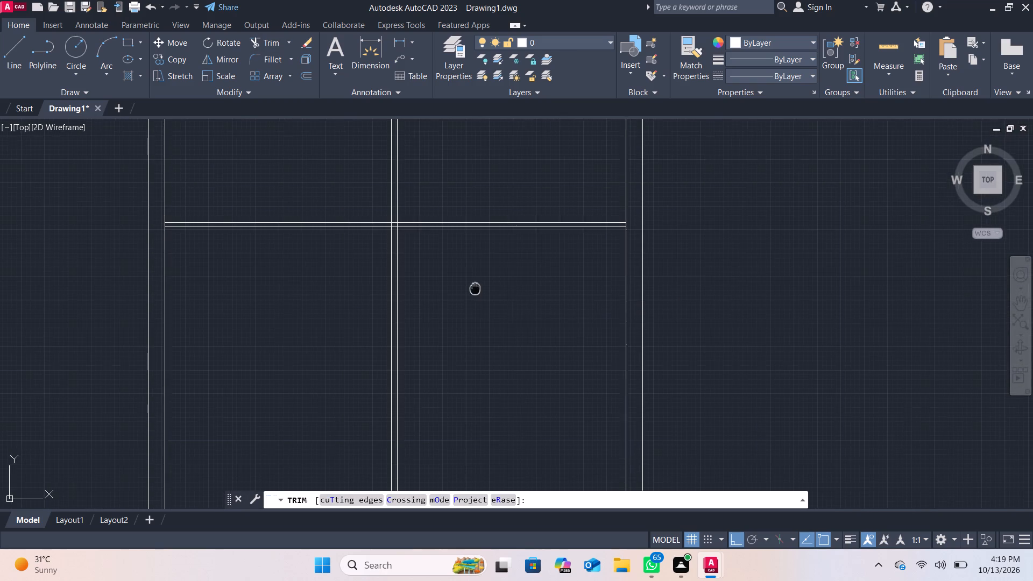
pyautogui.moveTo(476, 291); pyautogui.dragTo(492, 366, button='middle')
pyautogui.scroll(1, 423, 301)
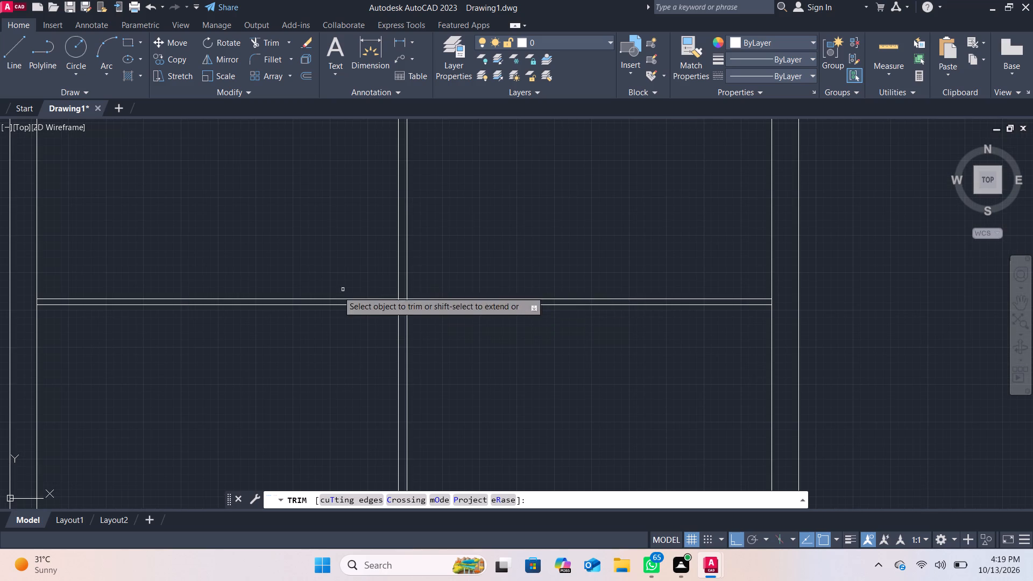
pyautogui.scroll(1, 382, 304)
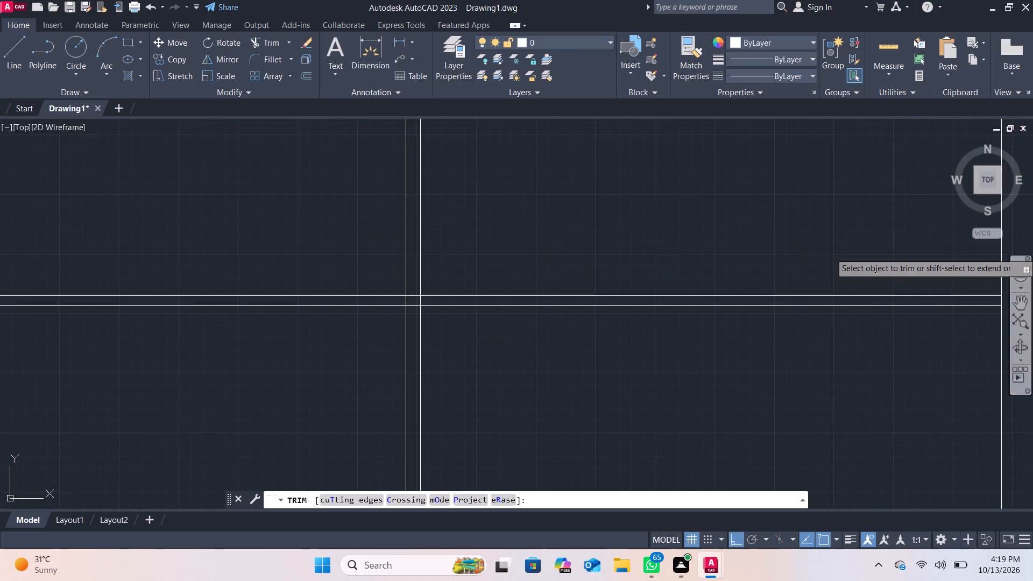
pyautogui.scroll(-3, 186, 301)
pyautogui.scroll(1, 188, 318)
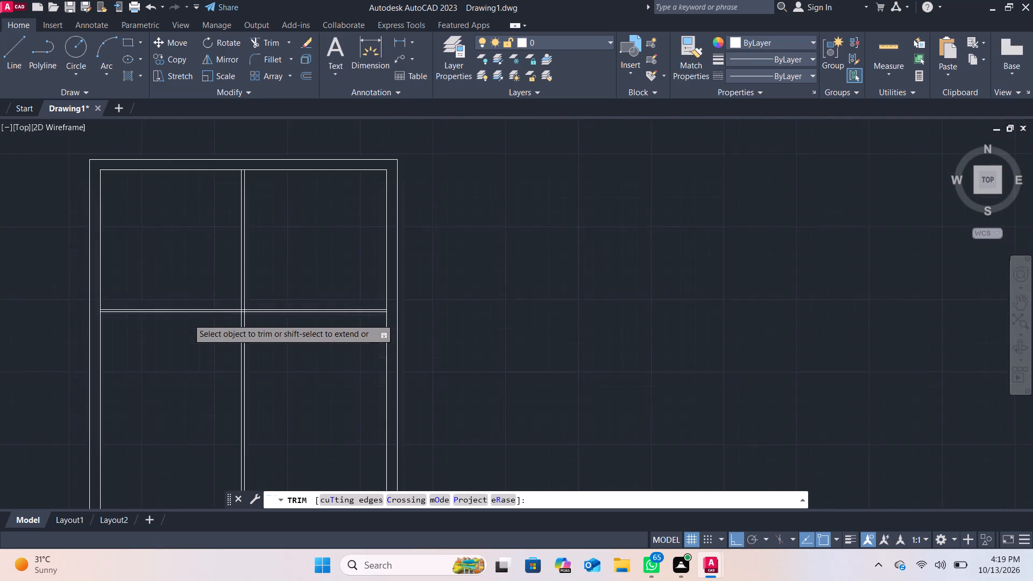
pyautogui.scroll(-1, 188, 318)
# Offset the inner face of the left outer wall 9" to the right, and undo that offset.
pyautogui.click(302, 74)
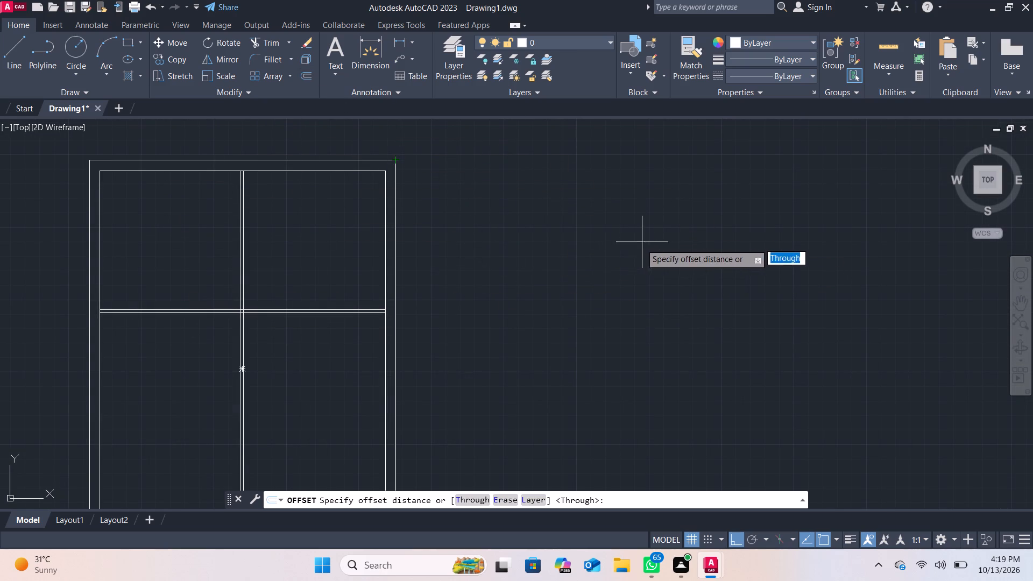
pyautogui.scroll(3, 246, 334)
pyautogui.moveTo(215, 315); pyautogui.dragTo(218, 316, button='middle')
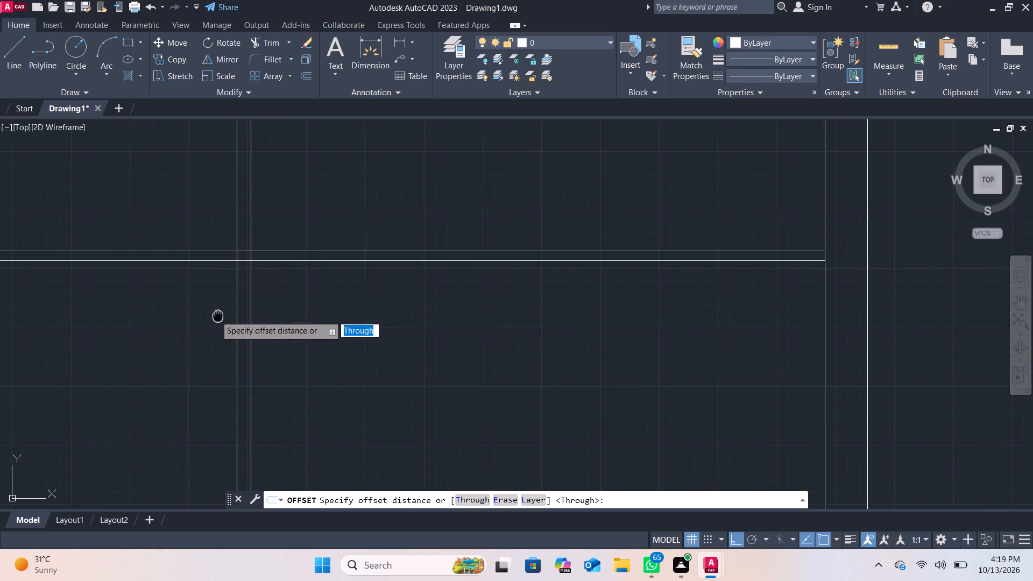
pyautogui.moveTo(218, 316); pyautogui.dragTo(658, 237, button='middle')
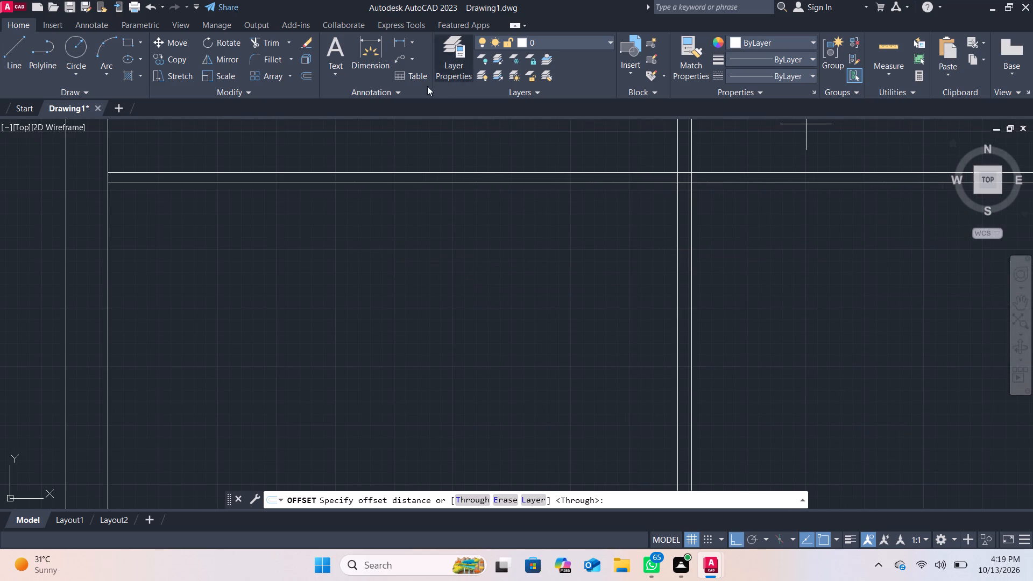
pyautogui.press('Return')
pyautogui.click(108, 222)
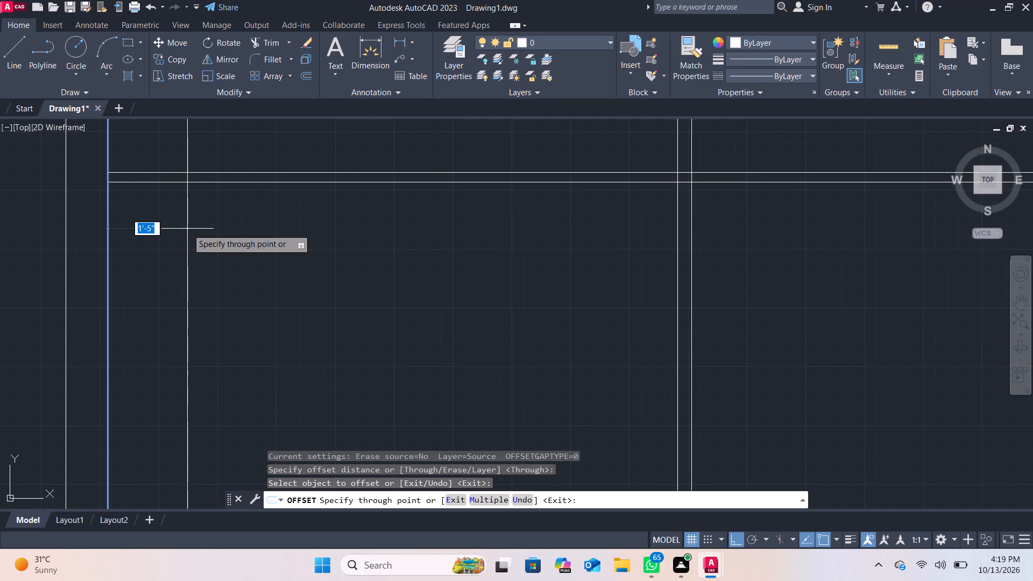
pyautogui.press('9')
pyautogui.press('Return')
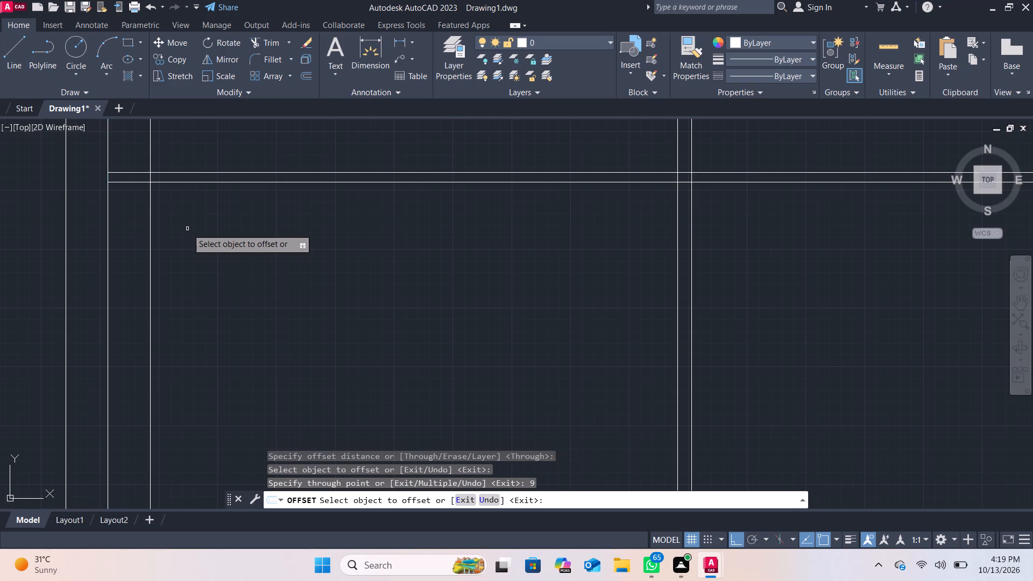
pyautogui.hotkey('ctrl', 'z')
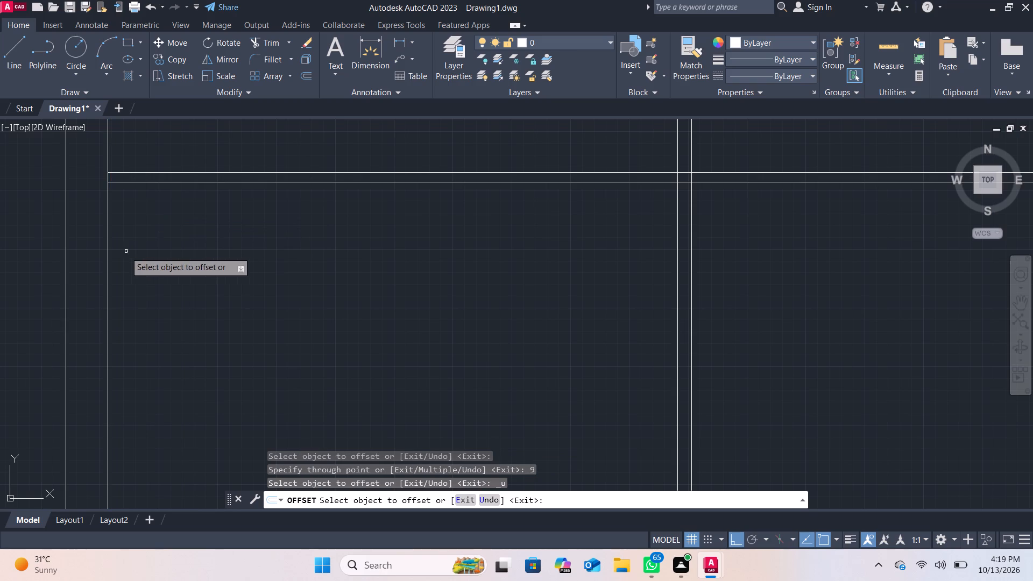
# Offset the inner face of the left outer wall 9' to the right as a new vertical partition line.
pyautogui.click(109, 258)
pyautogui.write("9'")
pyautogui.press('Return')
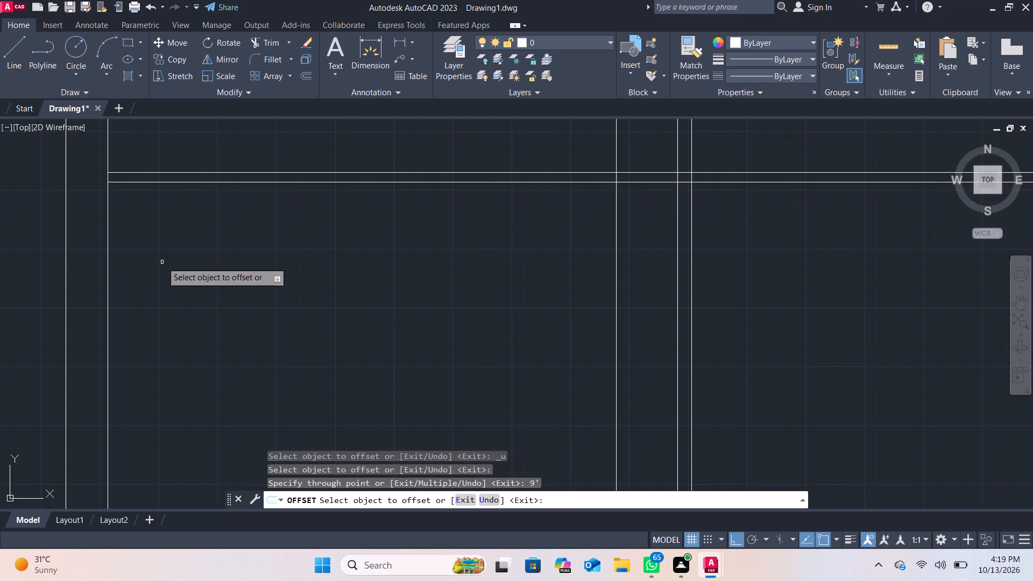
# Offset the lower line of the horizontal partition 5' downward as a second horizontal partition line.
pyautogui.scroll(-1, 380, 289)
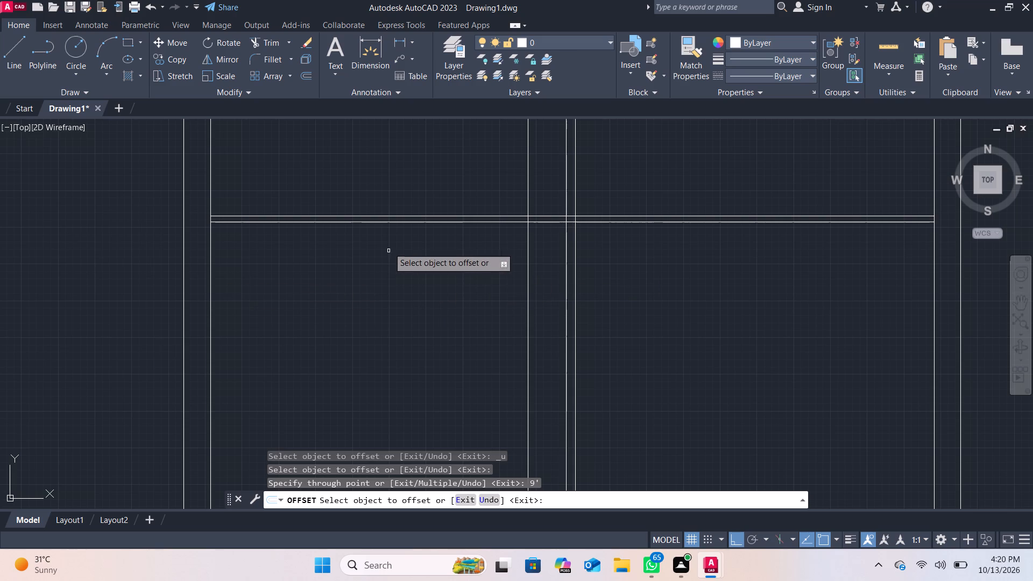
pyautogui.click(390, 223)
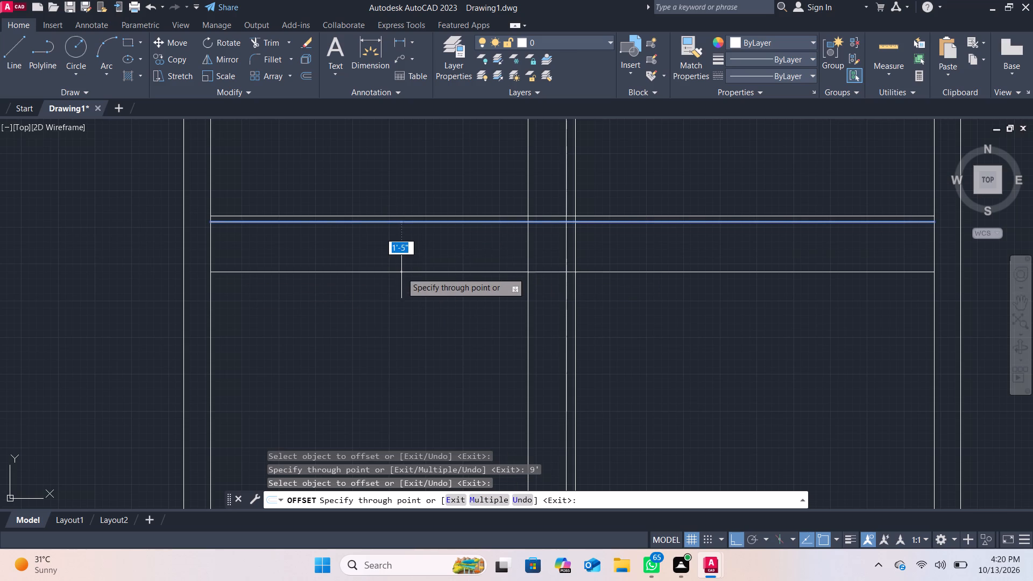
pyautogui.write("5'")
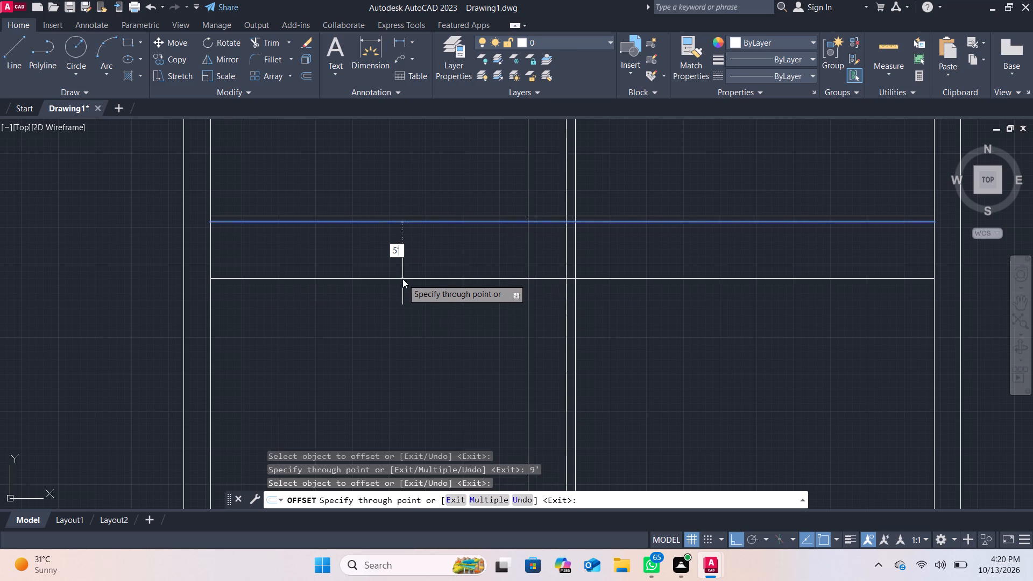
pyautogui.press('Return')
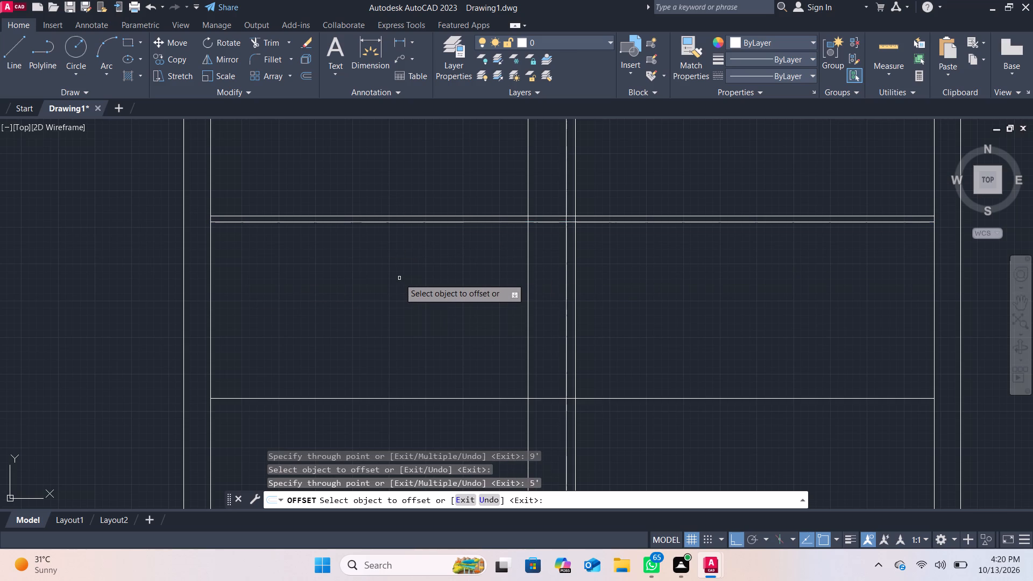
# Offset the new vertical line, 9' from the left wall, 3" to its right as the partition's second face.
pyautogui.scroll(-1, 399, 278)
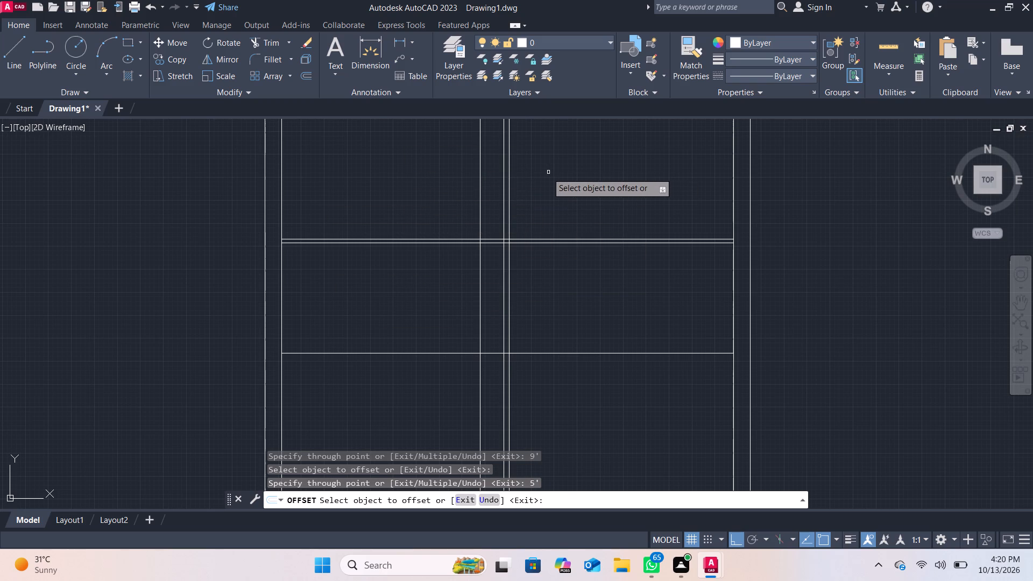
pyautogui.scroll(-1, 545, 173)
pyautogui.scroll(1, 485, 213)
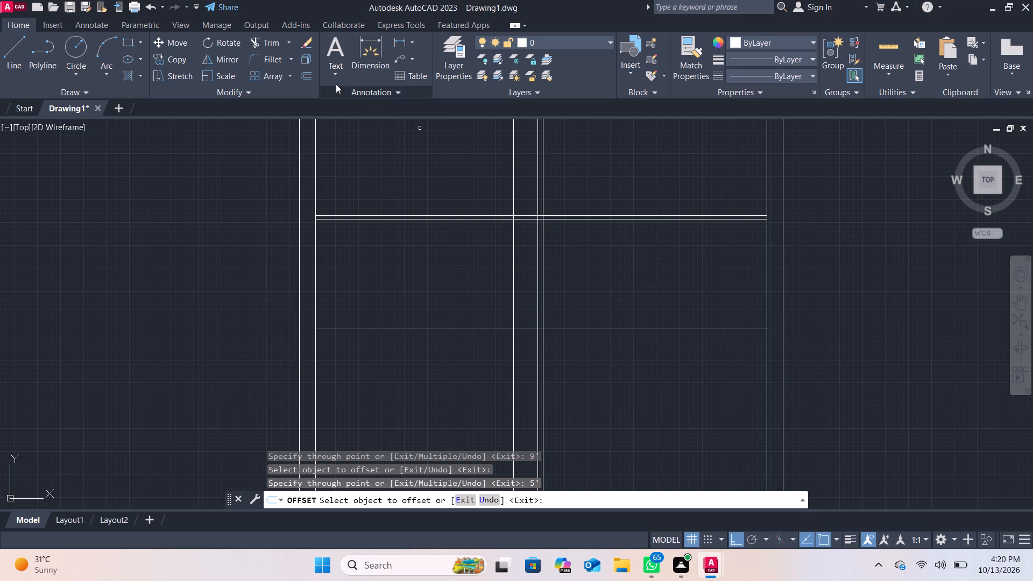
pyautogui.click(513, 262)
pyautogui.press('3')
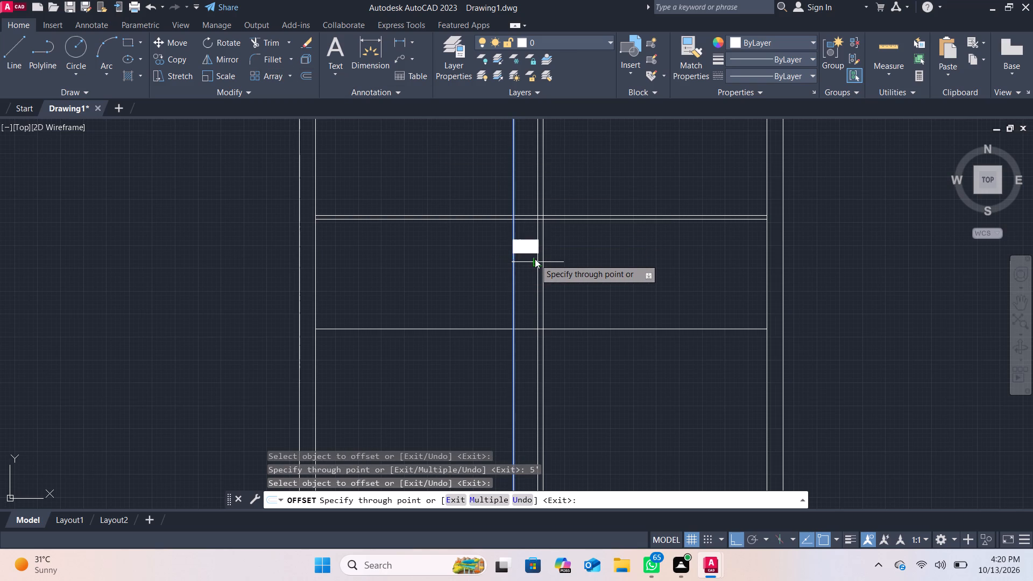
pyautogui.press('Return')
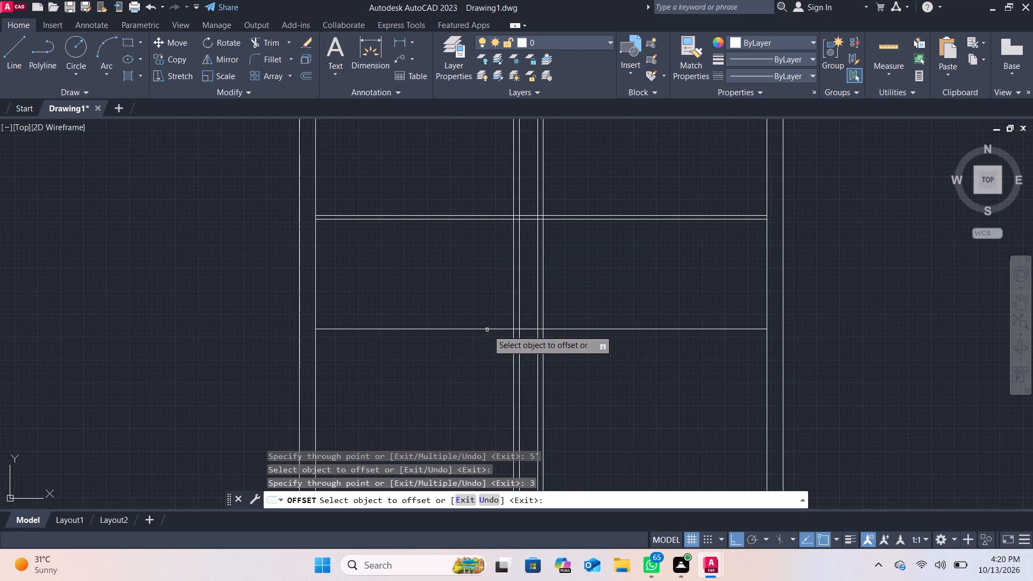
# Offset the new lower horizontal line 3" downward as that partition's second face.
pyautogui.click(489, 328)
pyautogui.press('3')
pyautogui.press('Return')
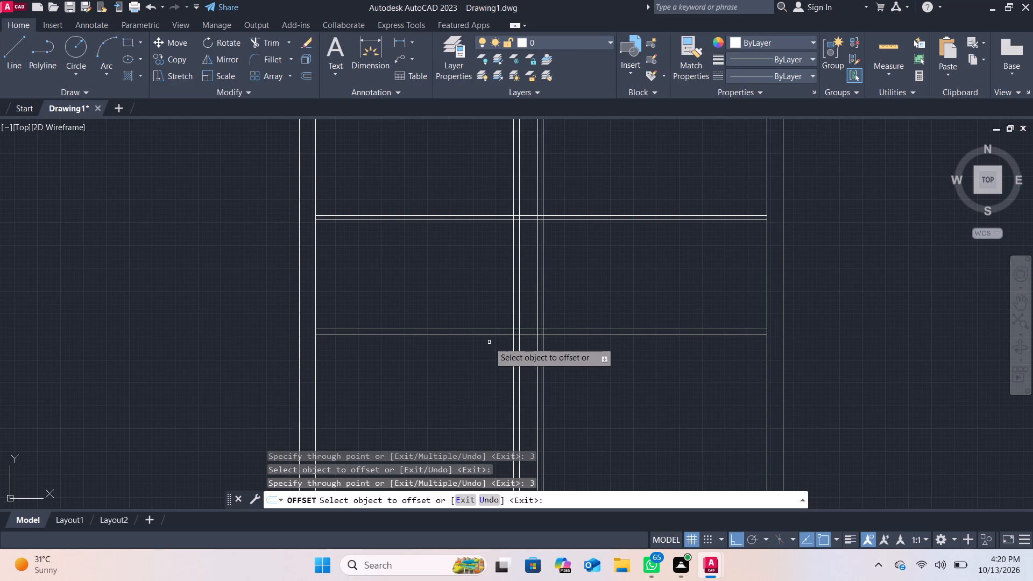
# Trim away both lines of the upper rooms' dividing partition below the upper horizontal partition, including the stubs at the lower partition.
pyautogui.click(267, 48)
pyautogui.scroll(1, 522, 253)
pyautogui.scroll(-1, 522, 253)
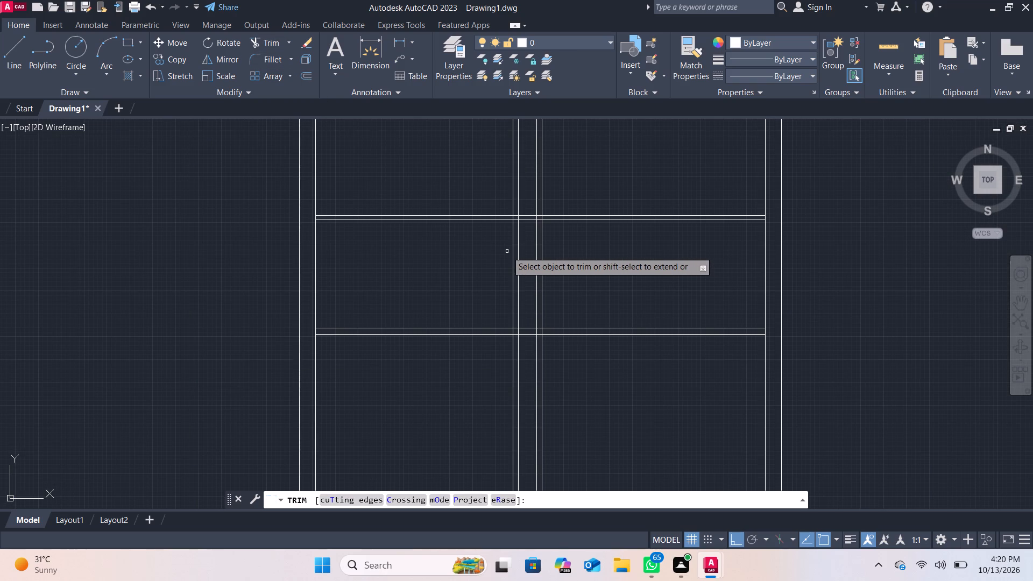
pyautogui.moveTo(527, 246); pyautogui.dragTo(529, 337, button='middle')
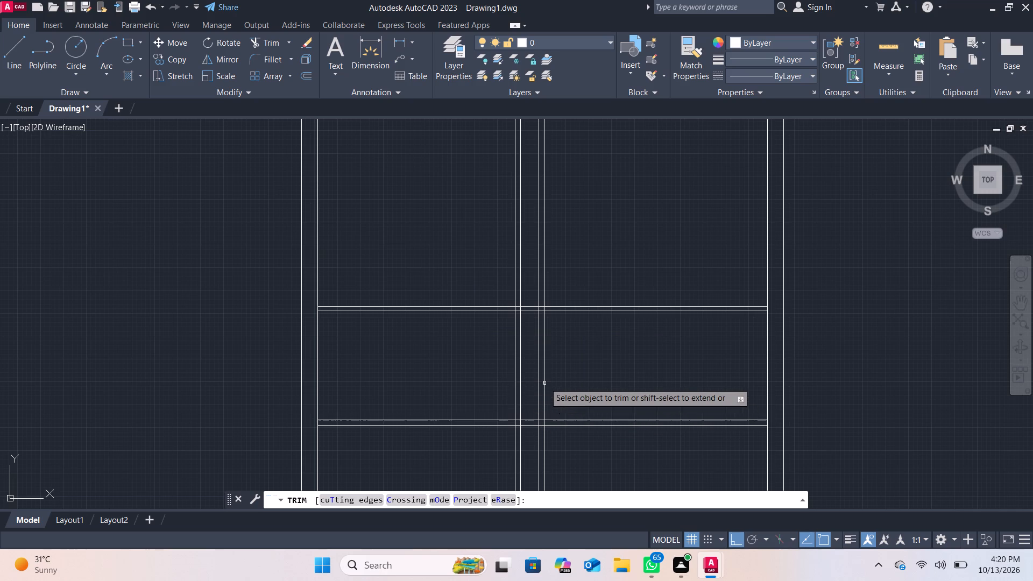
pyautogui.moveTo(534, 373); pyautogui.dragTo(547, 371)
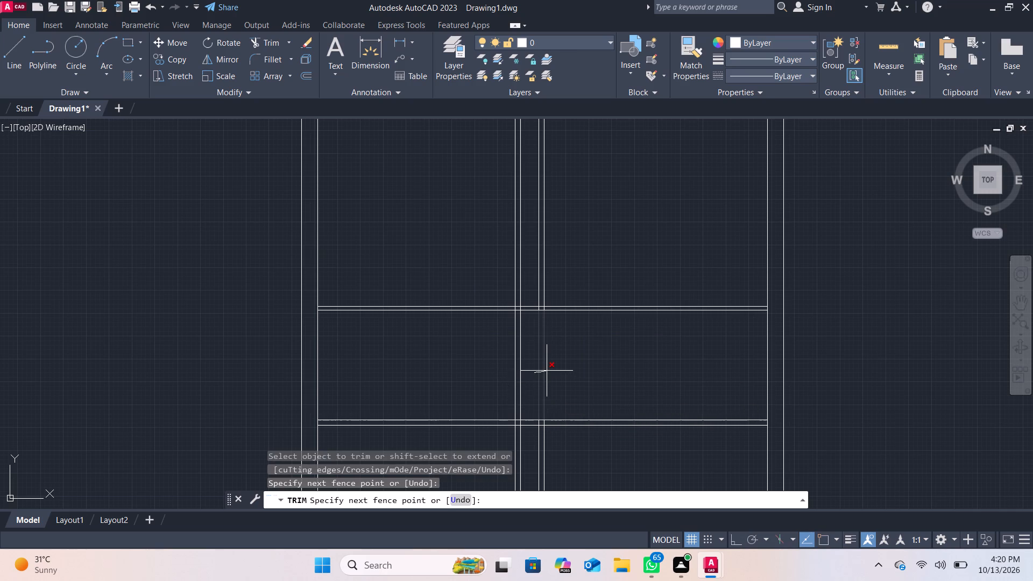
pyautogui.moveTo(547, 371); pyautogui.dragTo(564, 362)
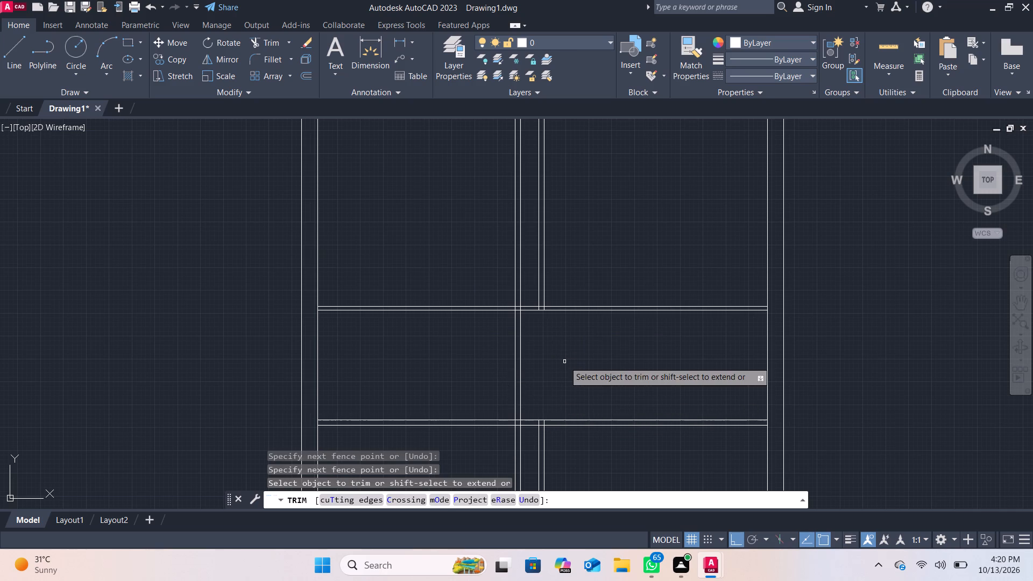
pyautogui.moveTo(536, 445); pyautogui.dragTo(551, 439)
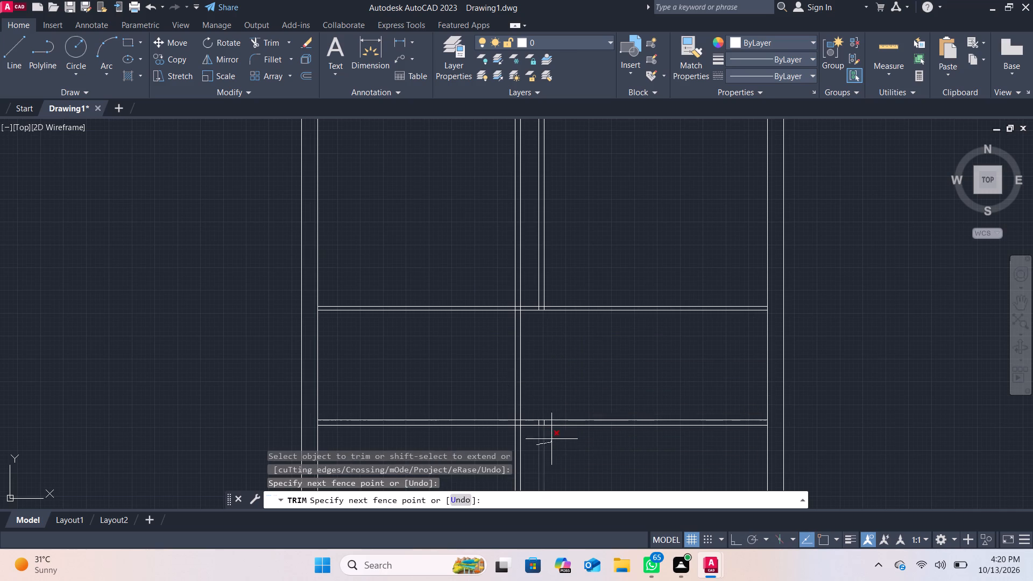
pyautogui.moveTo(551, 439); pyautogui.dragTo(551, 438)
pyautogui.moveTo(544, 420); pyautogui.dragTo(541, 431)
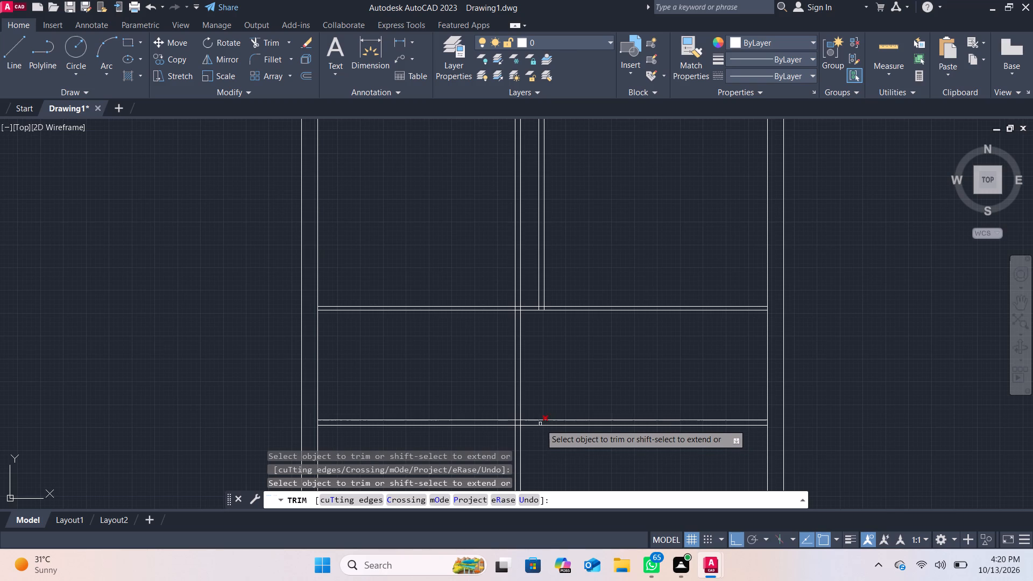
pyautogui.click(540, 424)
# Trim both lines of the lower horizontal partition back to the vertical partition 9' from the left wall.
pyautogui.moveTo(543, 417); pyautogui.dragTo(543, 436)
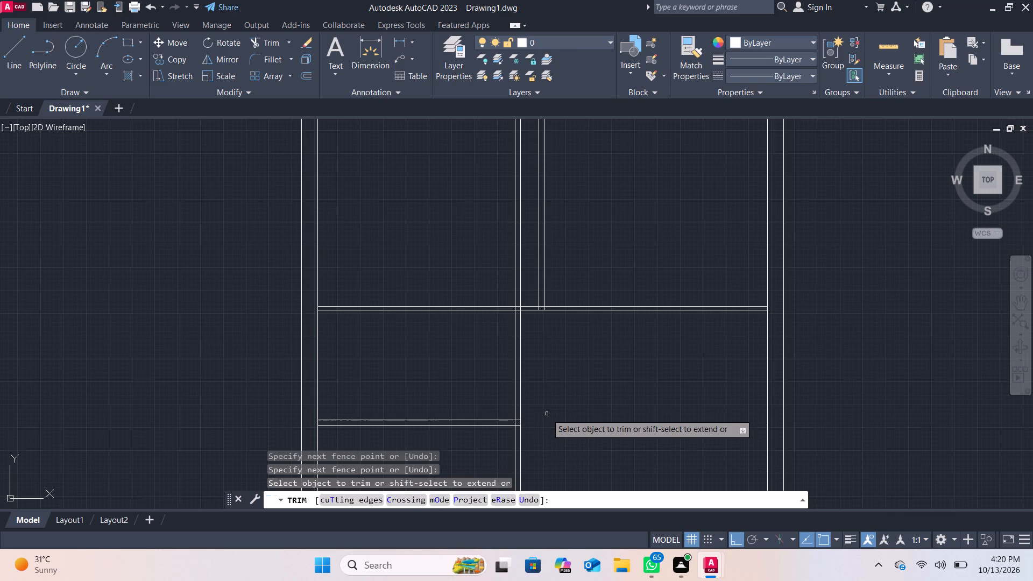
# Trim away both lines of the vertical partition 9' from the left wall above the upper horizontal partition.
pyautogui.scroll(-1, 537, 401)
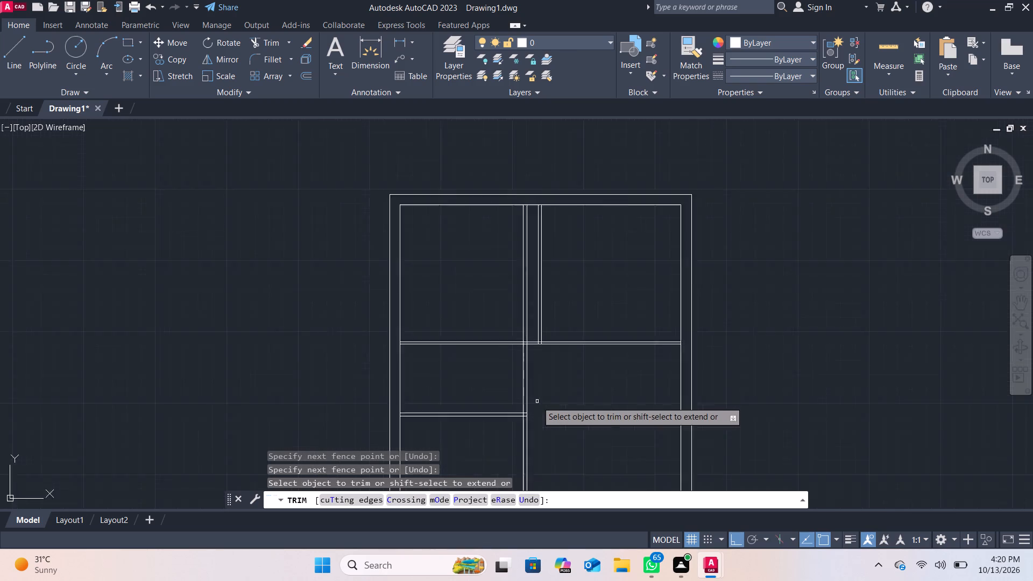
pyautogui.scroll(-1, 537, 401)
pyautogui.moveTo(554, 432); pyautogui.dragTo(550, 394, button='middle')
pyautogui.scroll(1, 540, 362)
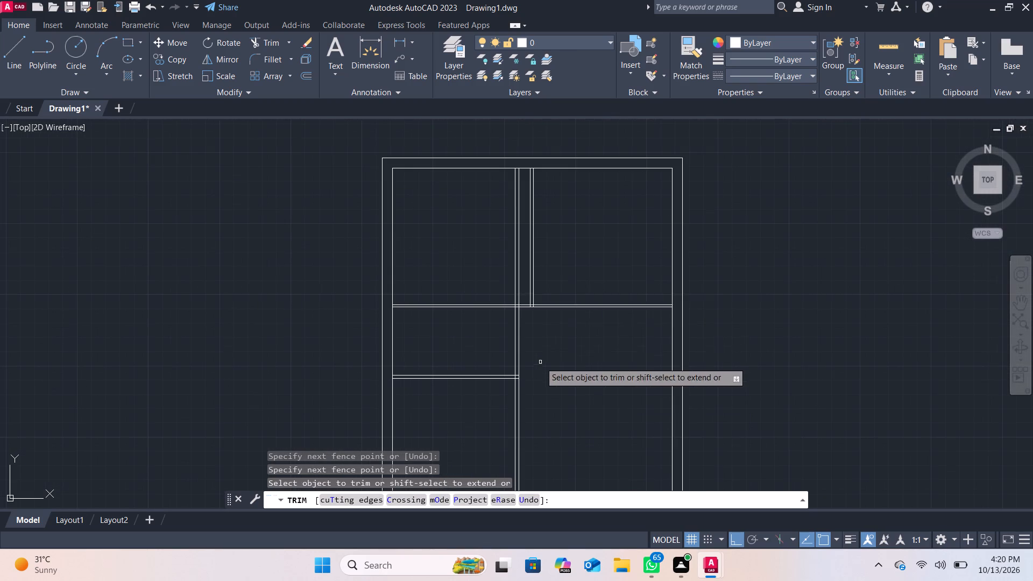
pyautogui.click(516, 271)
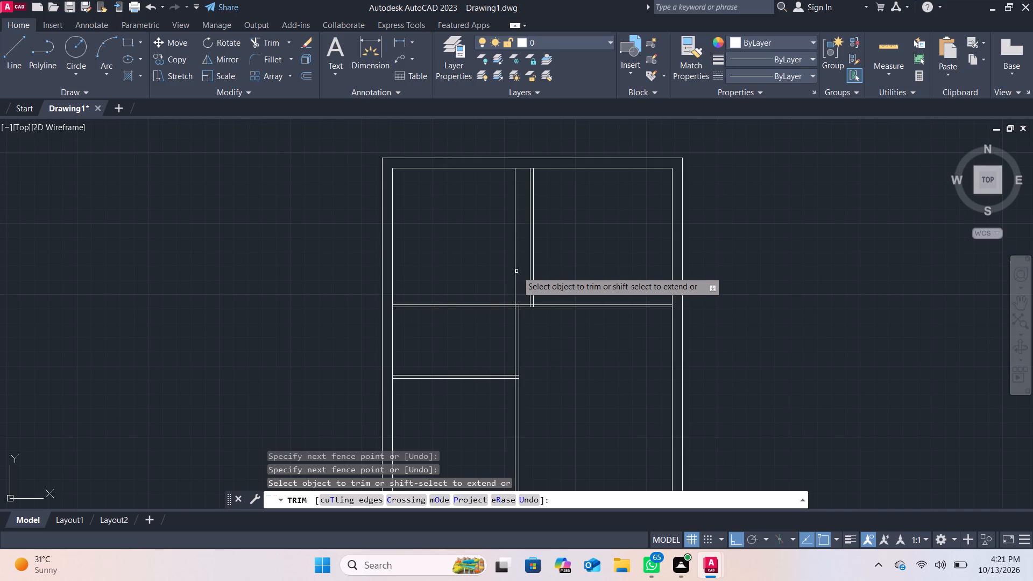
pyautogui.click(515, 271)
# Inspect the trimmed partition junctions and the overall room layout.
pyautogui.scroll(1, 554, 355)
pyautogui.moveTo(553, 357); pyautogui.dragTo(555, 358, button='middle')
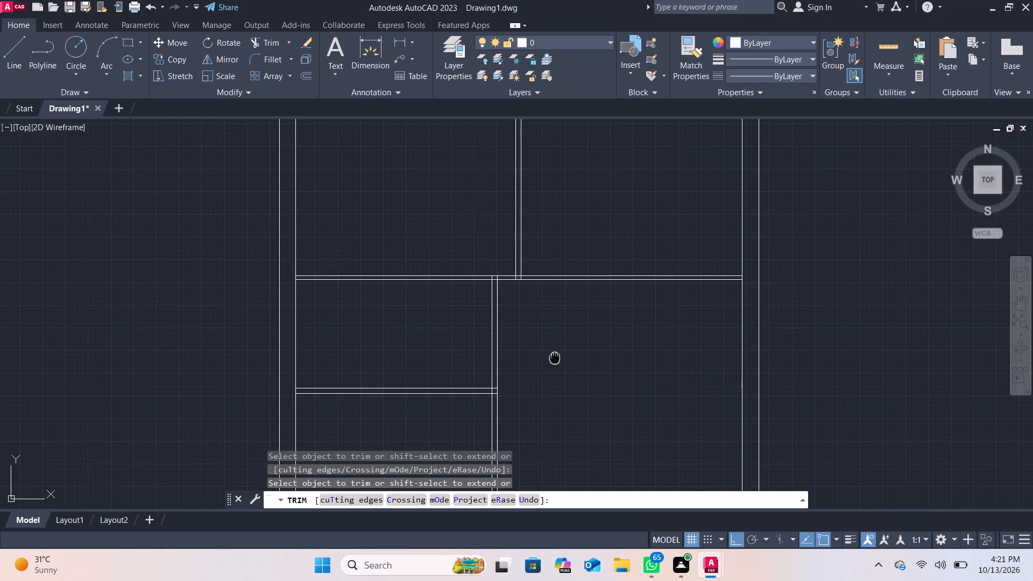
pyautogui.moveTo(555, 358); pyautogui.dragTo(555, 266, button='middle')
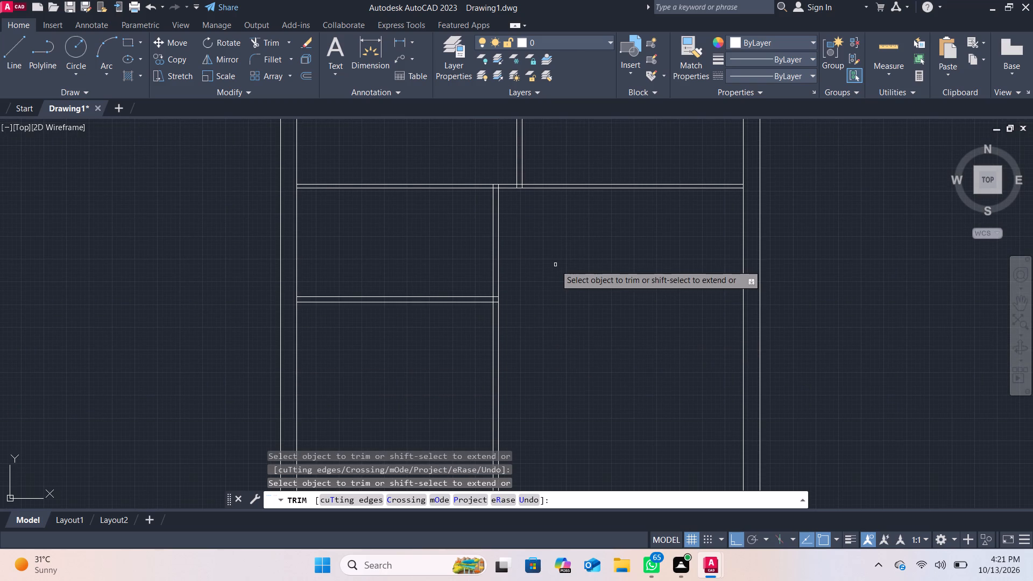
pyautogui.scroll(-1, 511, 338)
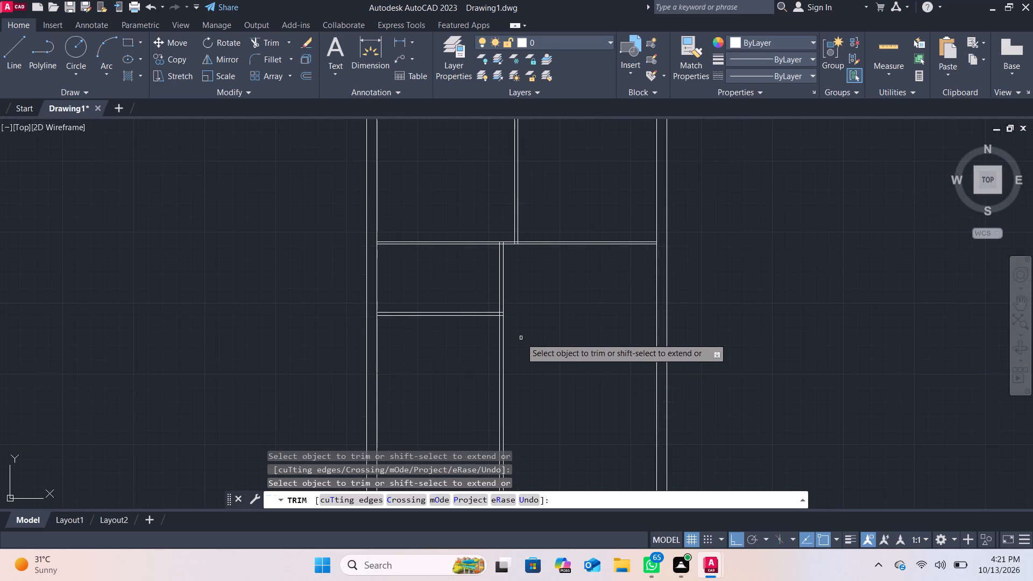
pyautogui.scroll(3, 522, 337)
pyautogui.moveTo(511, 316); pyautogui.dragTo(526, 494, button='middle')
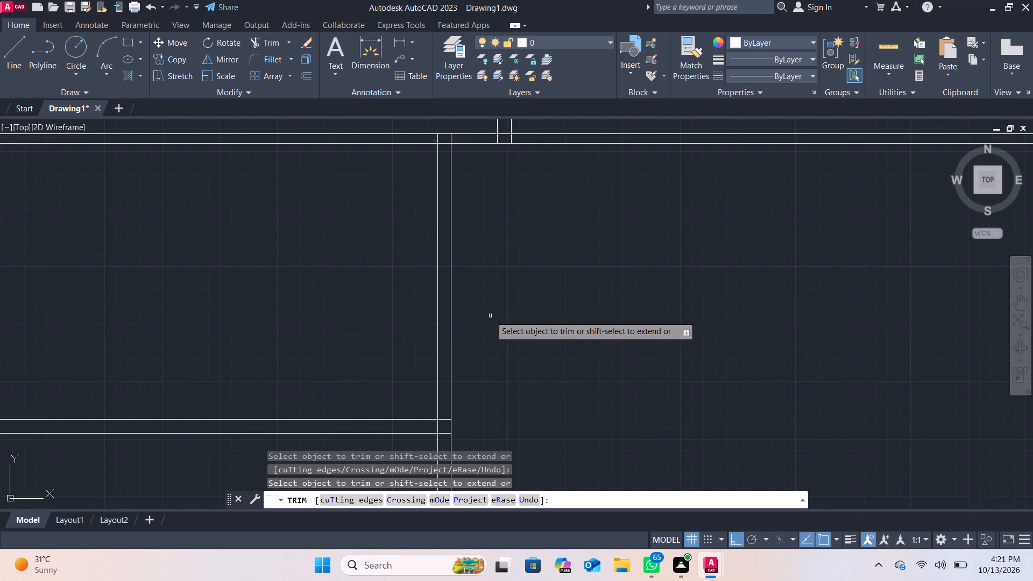
pyautogui.scroll(-1, 490, 316)
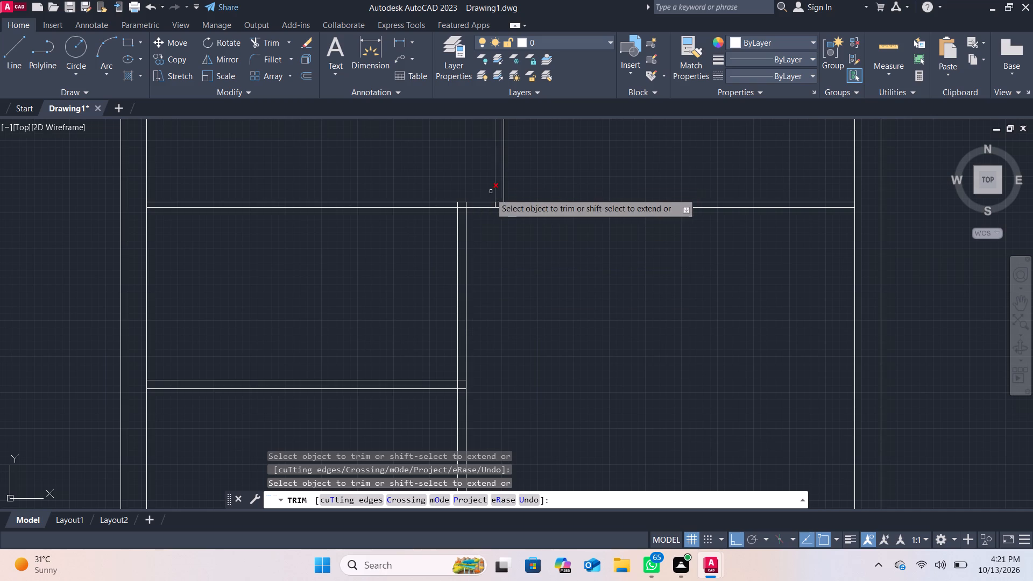
pyautogui.scroll(-1, 489, 199)
pyautogui.scroll(2, 489, 242)
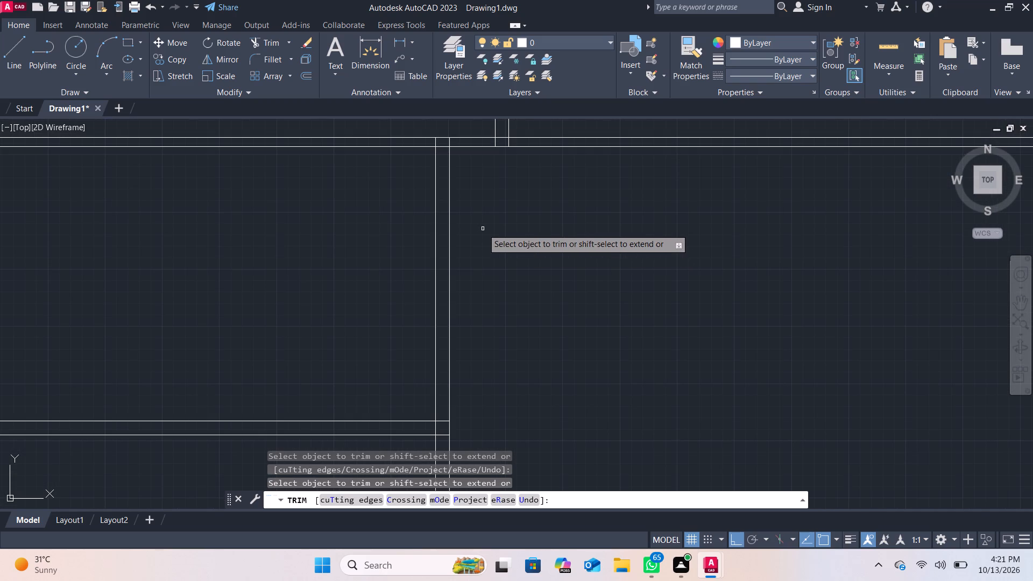
pyautogui.scroll(4, 470, 208)
pyautogui.scroll(-5, 469, 202)
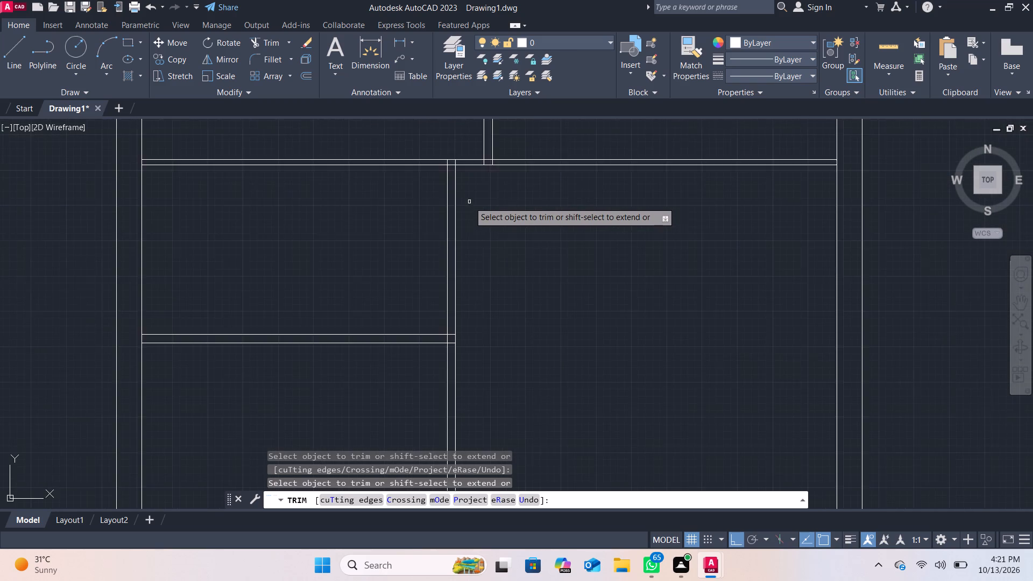
pyautogui.scroll(-3, 469, 202)
pyautogui.moveTo(512, 233); pyautogui.dragTo(510, 239, button='middle')
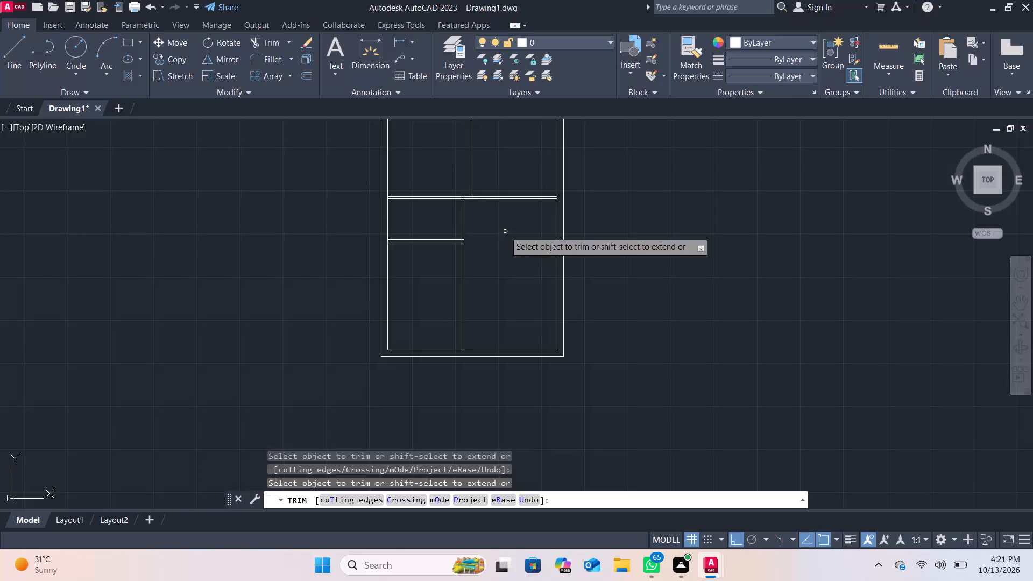
pyautogui.scroll(2, 502, 249)
pyautogui.scroll(-1, 502, 248)
# Offset the bottom line of the lower horizontal partition 6'-3" downward as a third horizontal partition line.
pyautogui.moveTo(501, 250); pyautogui.dragTo(493, 169, button='middle')
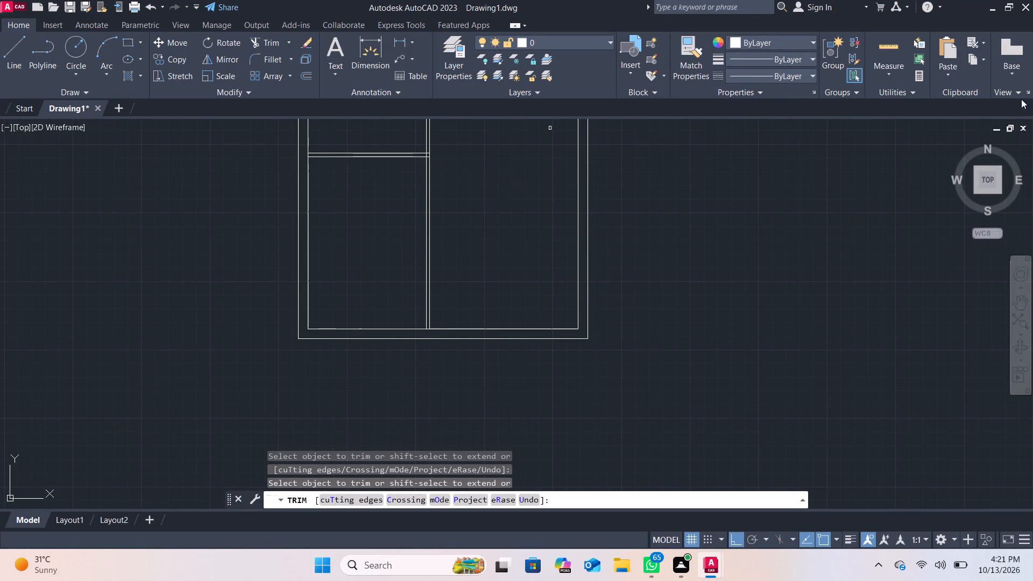
pyautogui.scroll(-2, 845, 74)
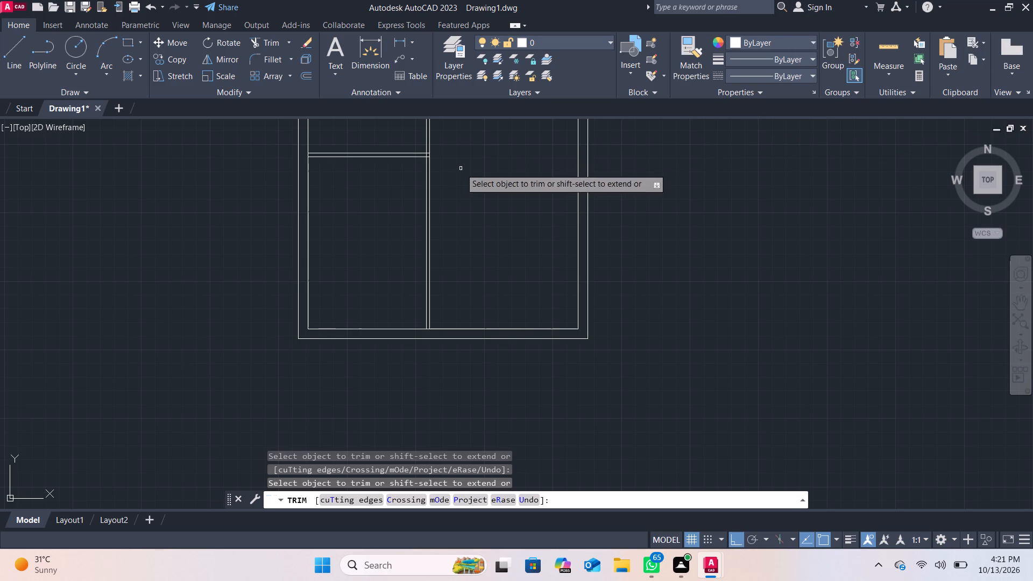
pyautogui.click(303, 75)
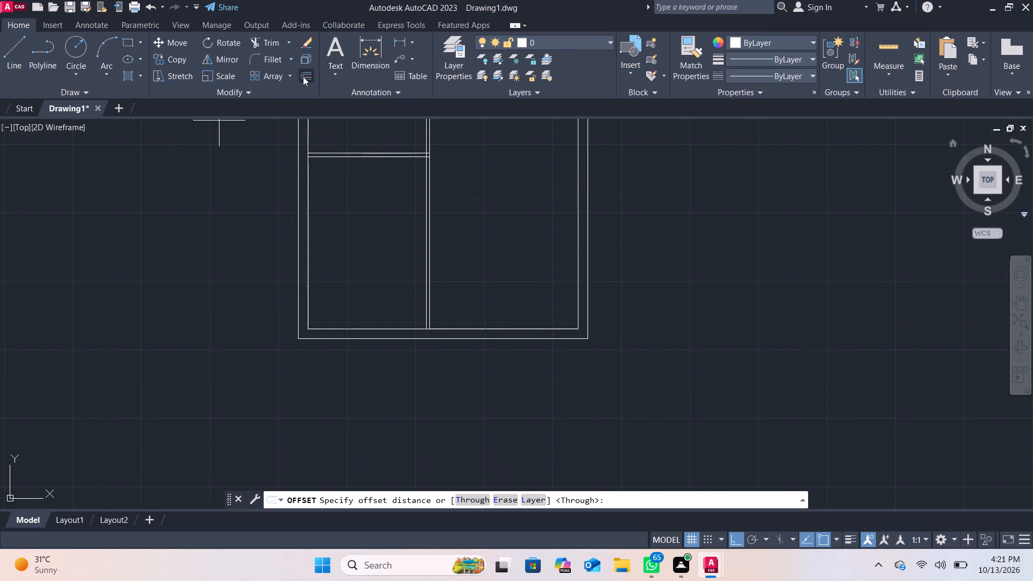
pyautogui.press('Return')
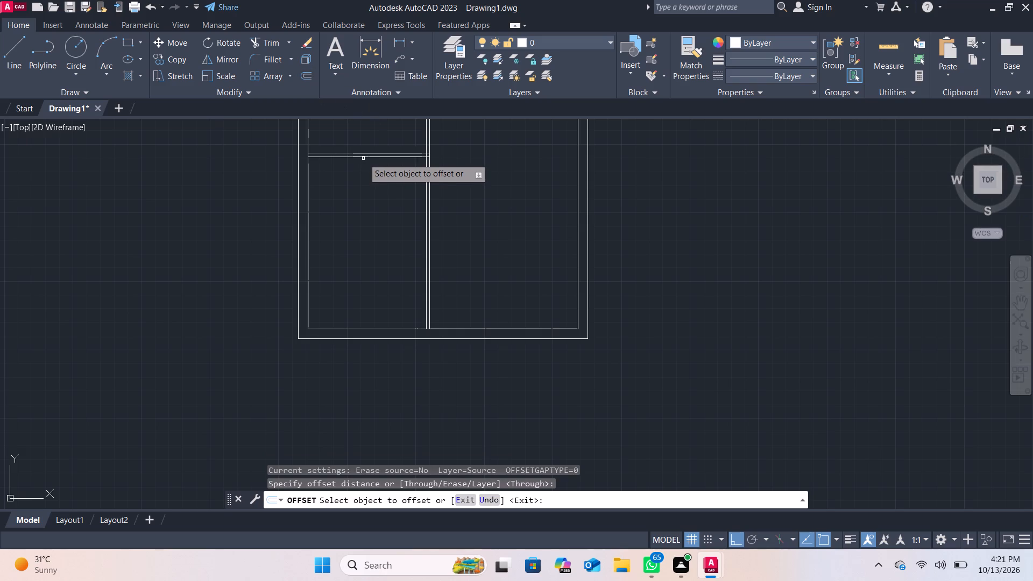
pyautogui.click(364, 158)
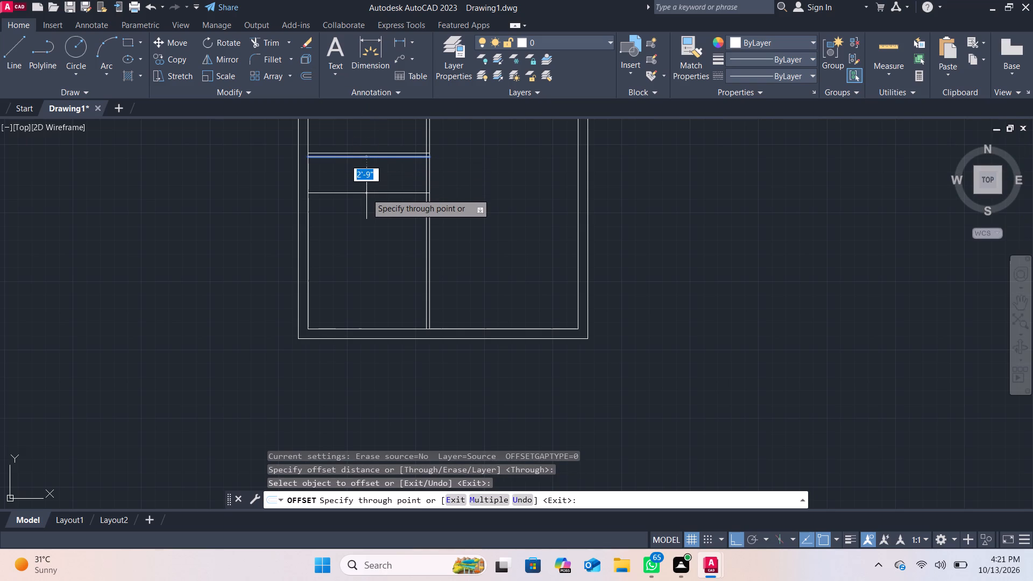
pyautogui.write("6'")
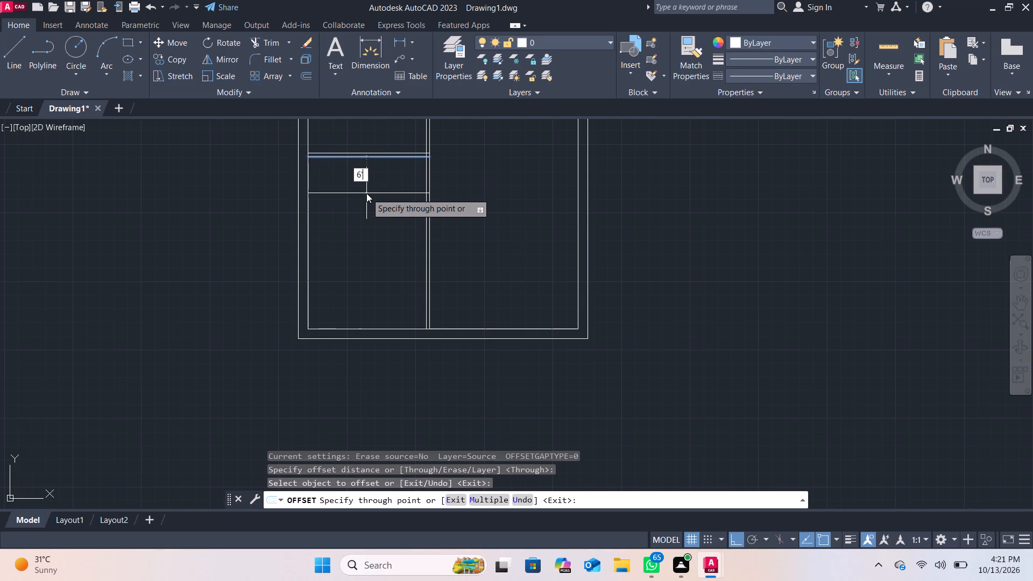
pyautogui.press('-')
pyautogui.write('3"')
pyautogui.press('Return')
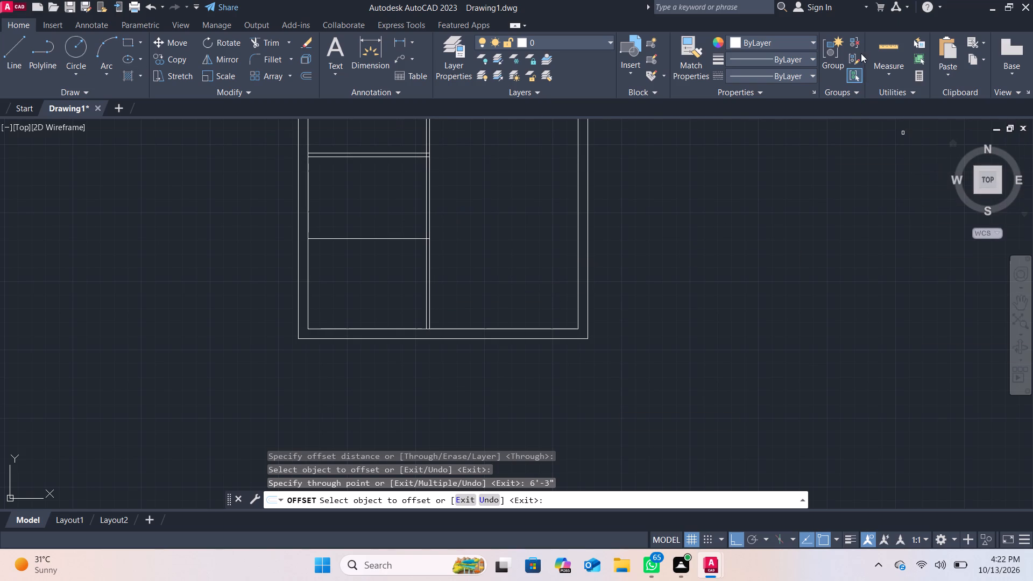
# Measure the clear width and height of the space below the new horizontal line on the plan's left side.
pyautogui.click(877, 48)
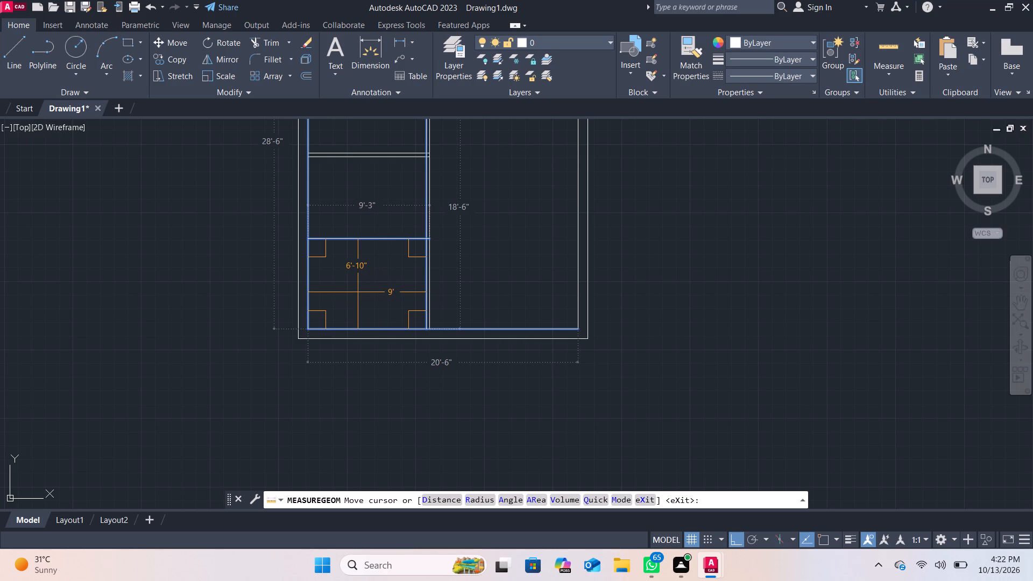
pyautogui.press('Escape')
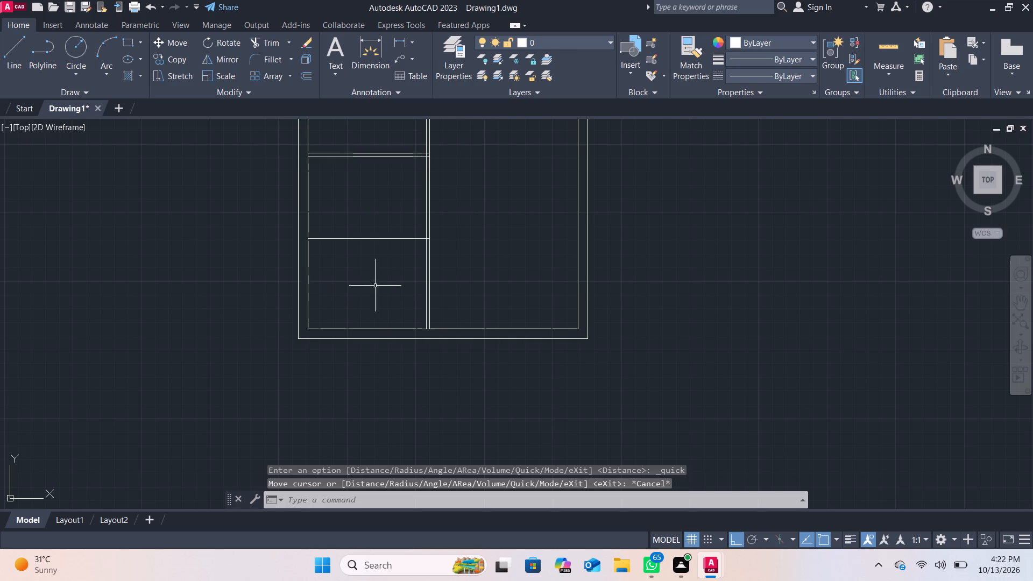
# Trim away both lines of the vertical partition below the new lowest horizontal line.
pyautogui.scroll(1, 393, 283)
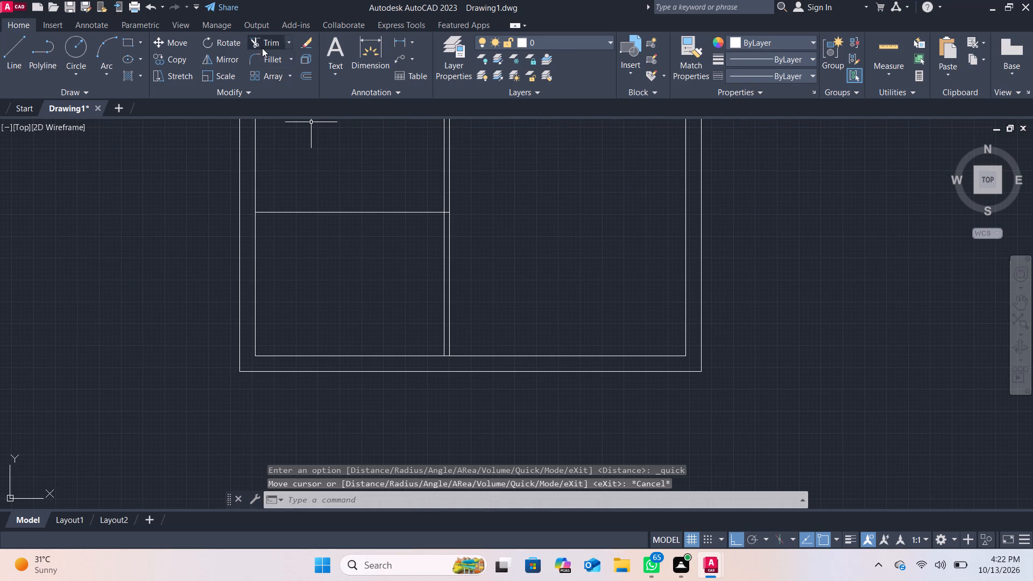
pyautogui.click(262, 46)
pyautogui.moveTo(393, 255); pyautogui.dragTo(534, 256)
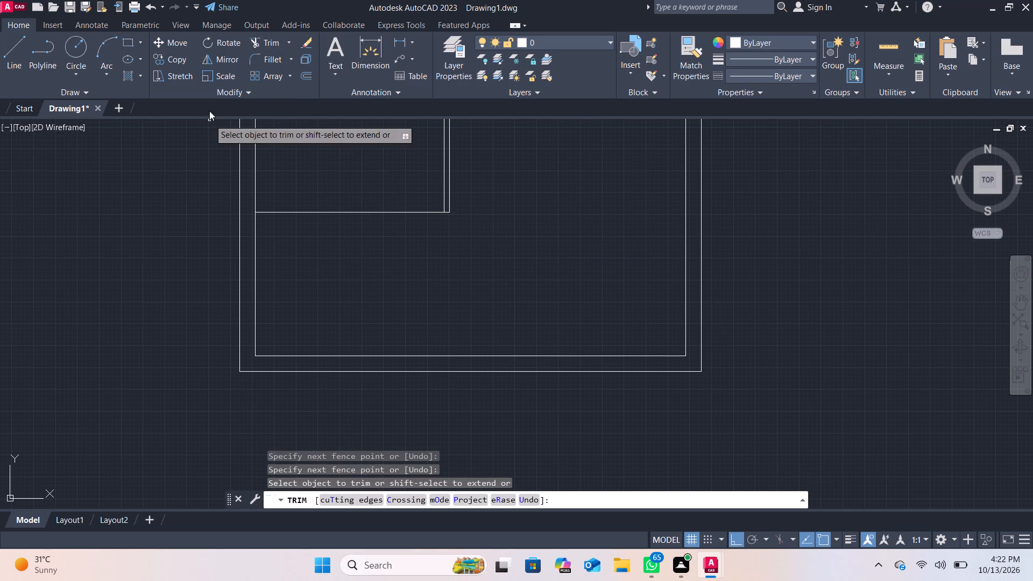
# Offset the new lowest horizontal line 3" downward as that partition's second face.
pyautogui.click(314, 77)
pyautogui.press('Return')
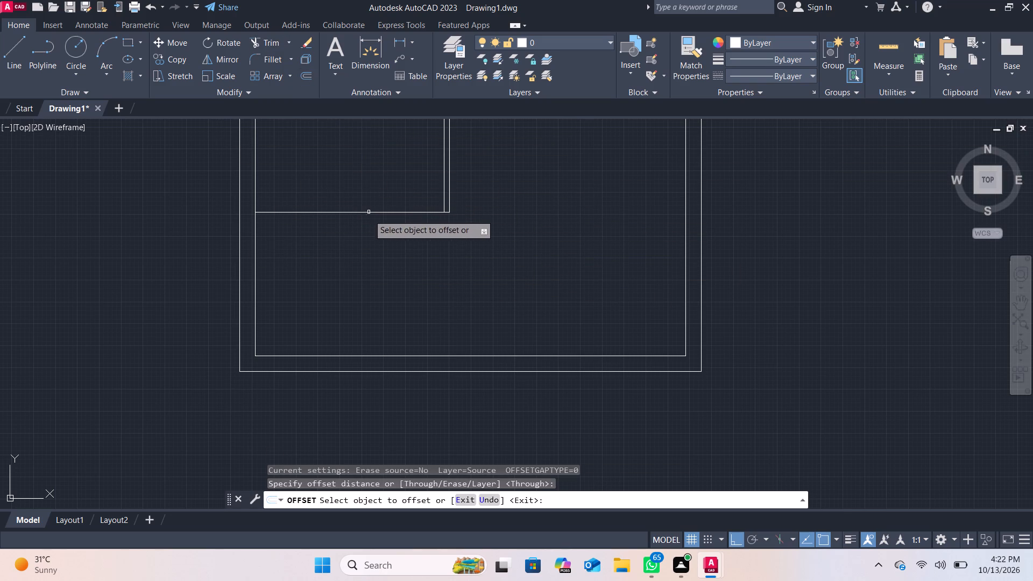
pyautogui.click(365, 212)
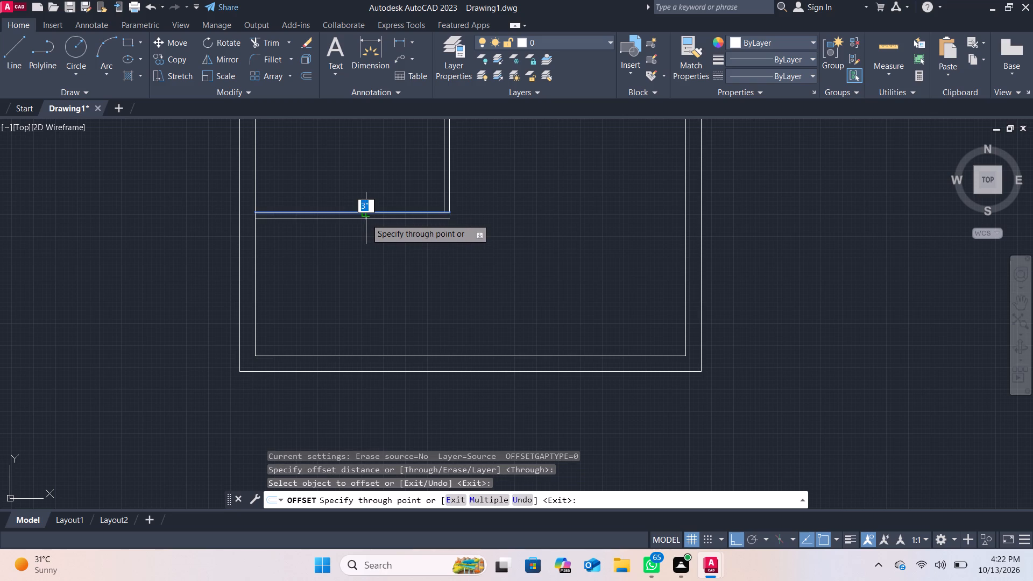
pyautogui.press('3')
pyautogui.press('Return')
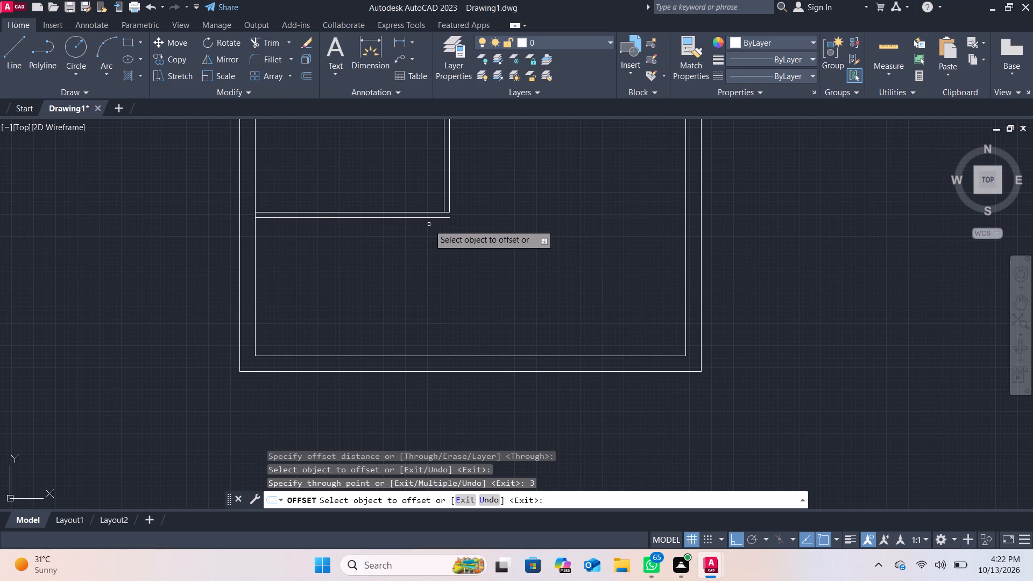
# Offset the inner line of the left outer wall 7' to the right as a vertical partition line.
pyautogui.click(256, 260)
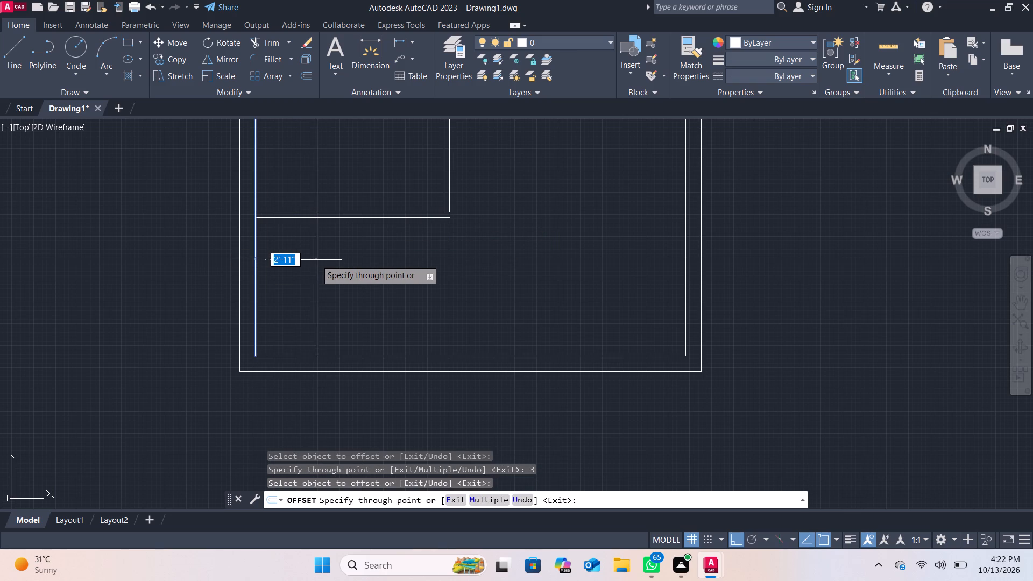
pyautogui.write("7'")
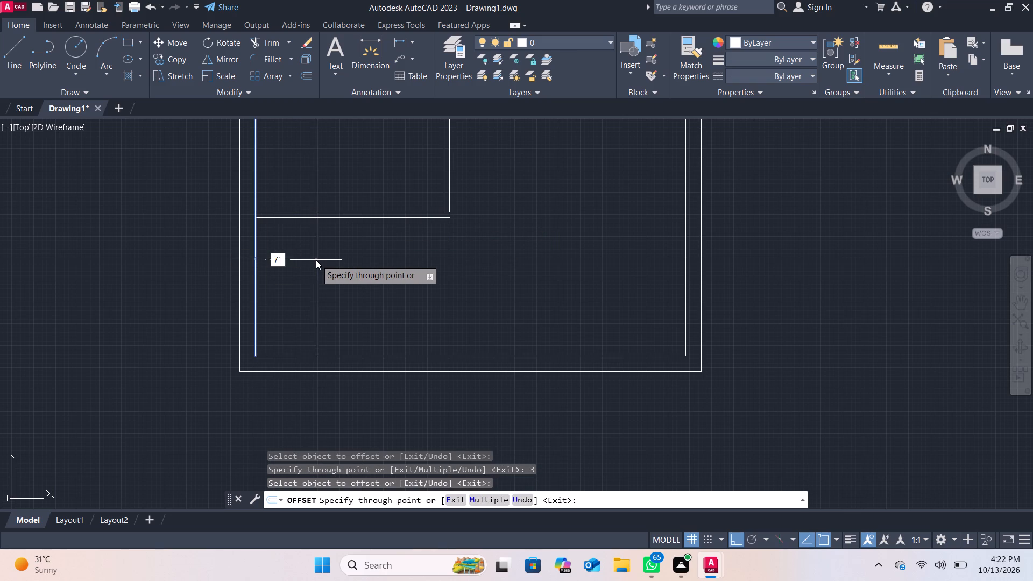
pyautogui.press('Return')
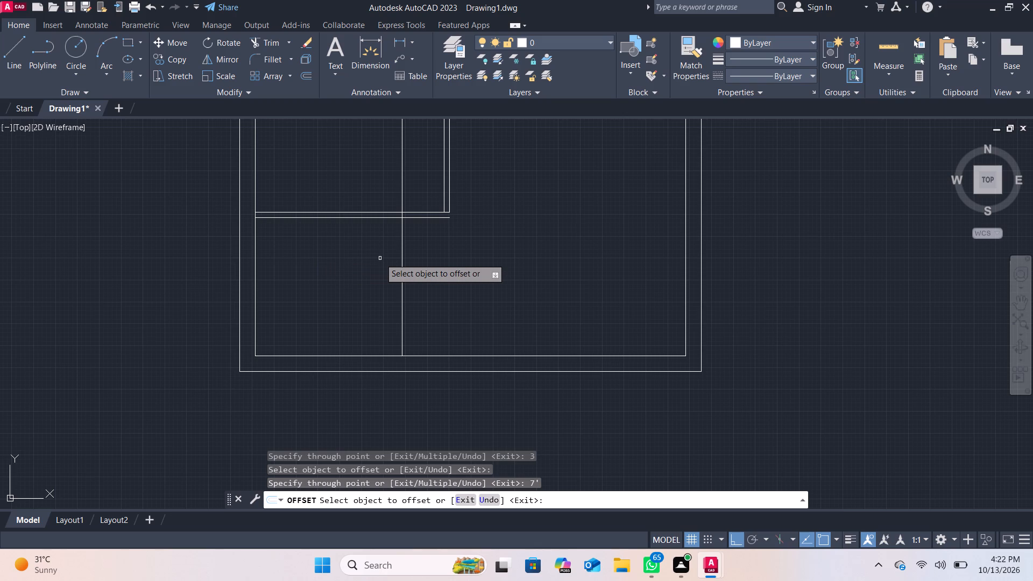
# Trim away all horizontal and vertical partition lines inside the outer walls.
pyautogui.scroll(-2, 380, 258)
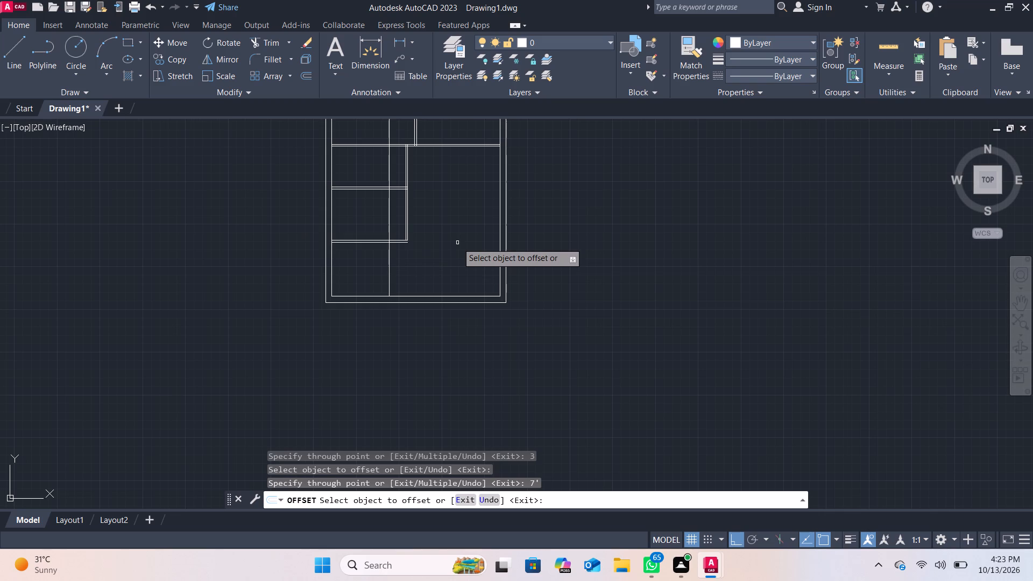
pyautogui.scroll(-2, 457, 243)
pyautogui.scroll(2, 457, 243)
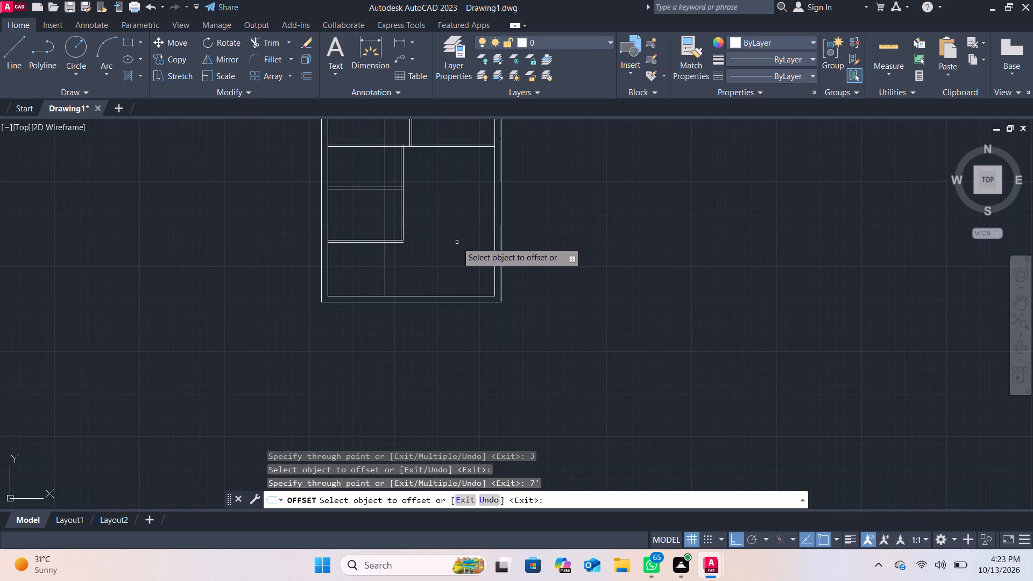
pyautogui.moveTo(397, 261); pyautogui.dragTo(400, 373, button='middle')
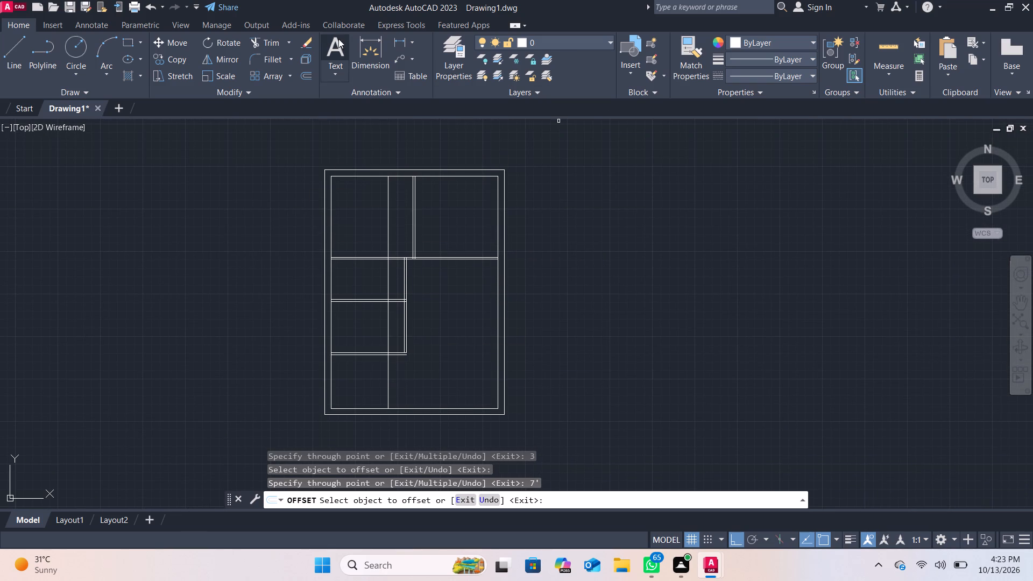
pyautogui.click(278, 46)
pyautogui.moveTo(460, 209); pyautogui.dragTo(387, 202)
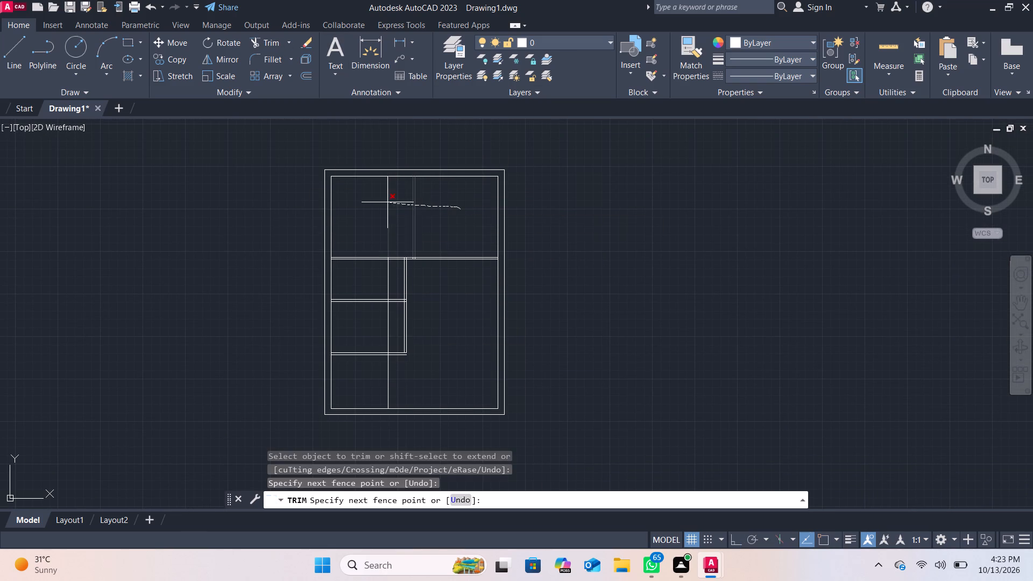
pyautogui.moveTo(387, 202); pyautogui.dragTo(405, 272)
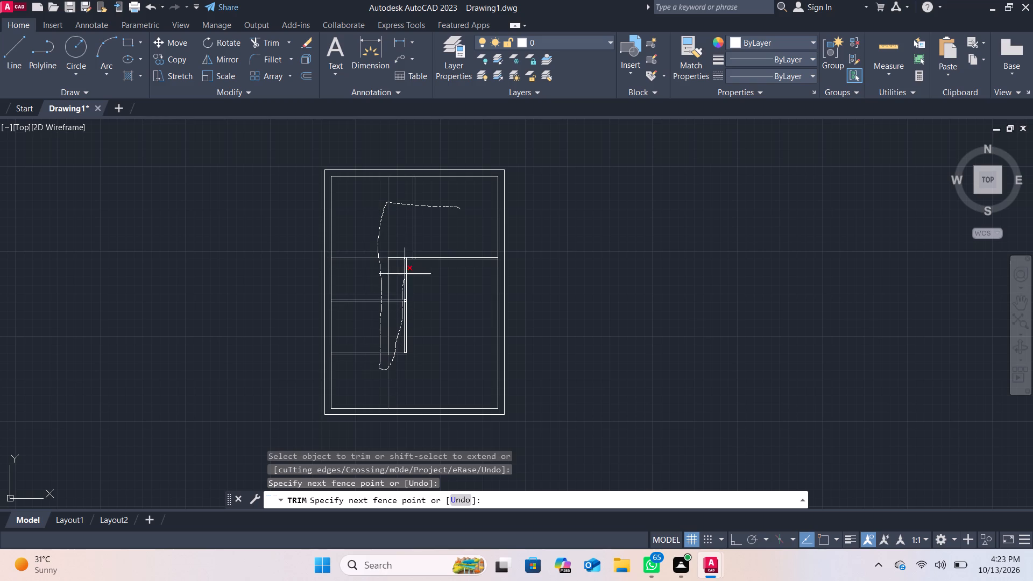
pyautogui.moveTo(405, 272); pyautogui.dragTo(386, 335)
pyautogui.moveTo(397, 245); pyautogui.dragTo(402, 261)
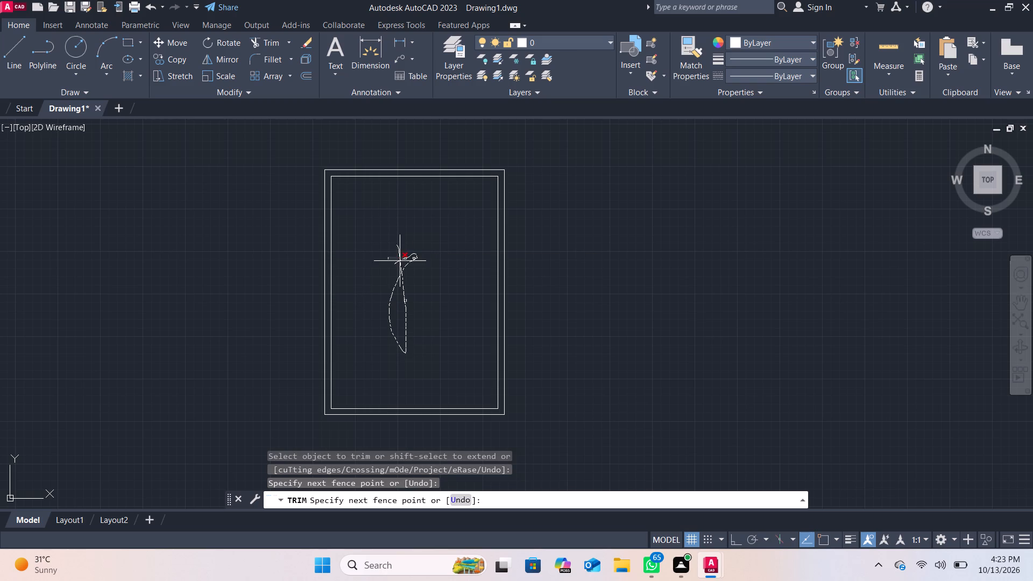
pyautogui.moveTo(402, 261); pyautogui.dragTo(408, 260)
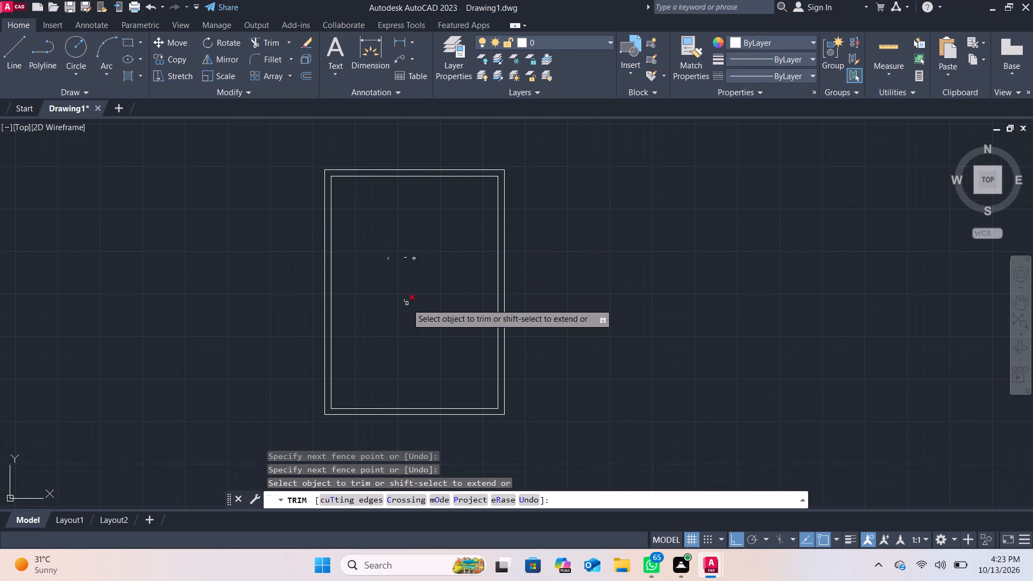
# Trim away the short leftover line fragments where the partitions crossed, leaving only the two outer wall outlines.
pyautogui.click(404, 300)
pyautogui.scroll(2, 404, 300)
pyautogui.moveTo(379, 305); pyautogui.dragTo(398, 303)
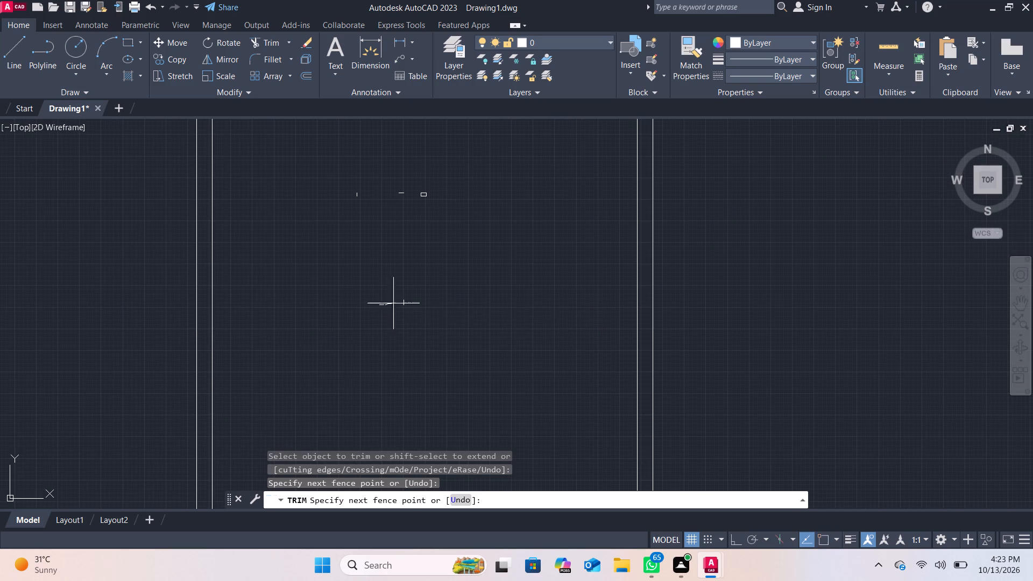
pyautogui.moveTo(398, 303); pyautogui.dragTo(416, 301)
pyautogui.click(421, 198)
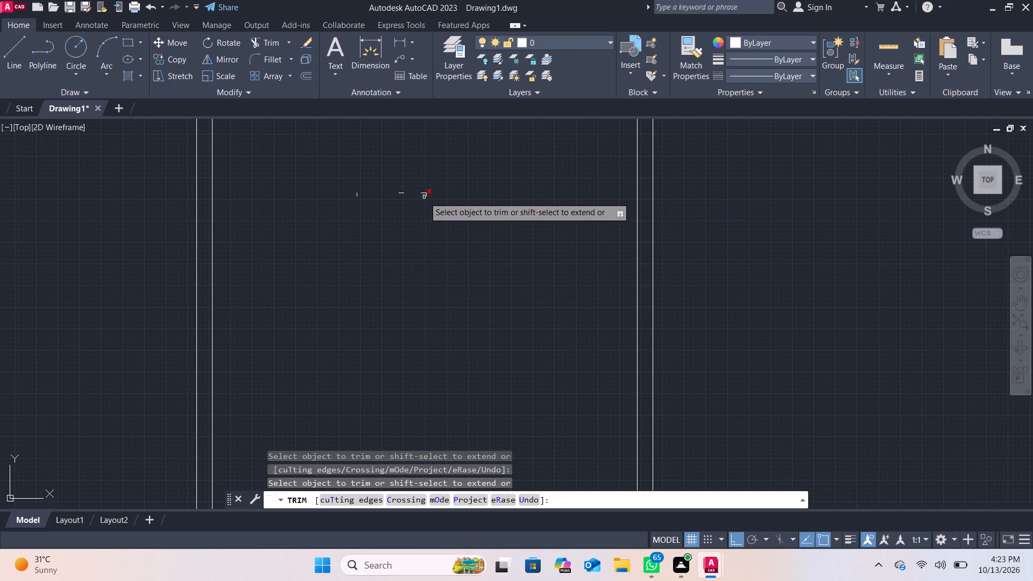
pyautogui.click(424, 197)
pyautogui.click(424, 195)
pyautogui.click(400, 194)
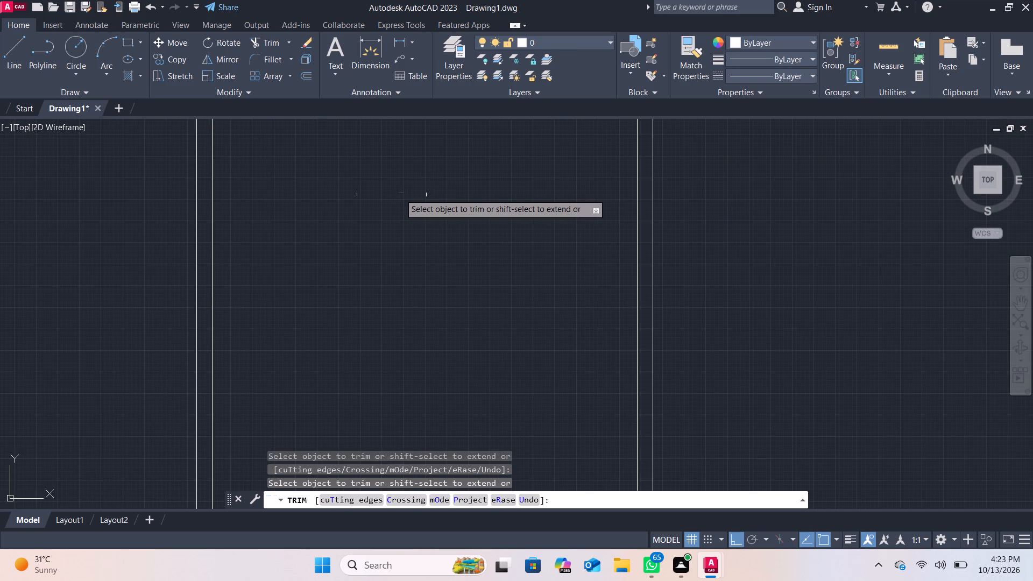
pyautogui.click(356, 195)
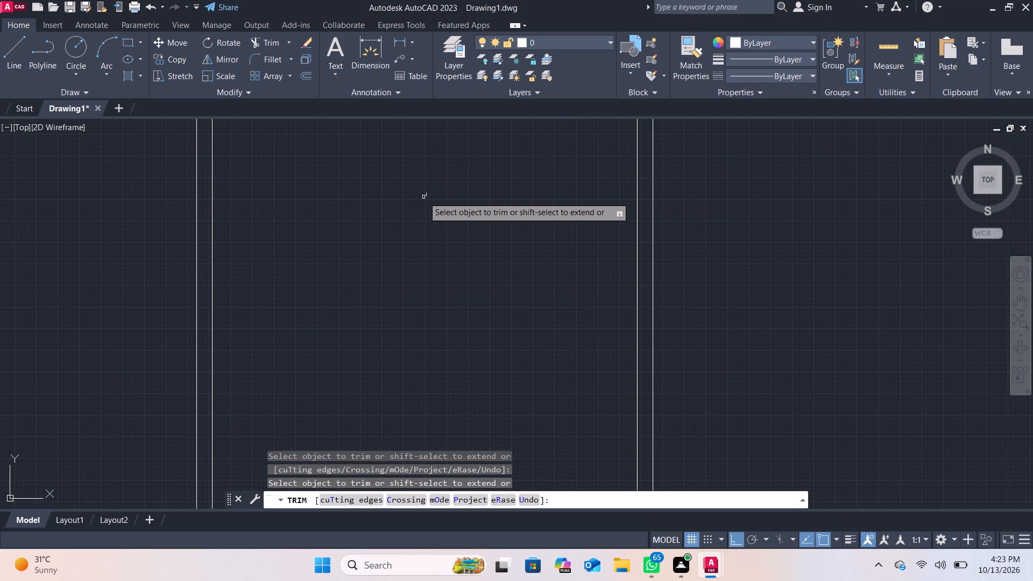
pyautogui.click(424, 196)
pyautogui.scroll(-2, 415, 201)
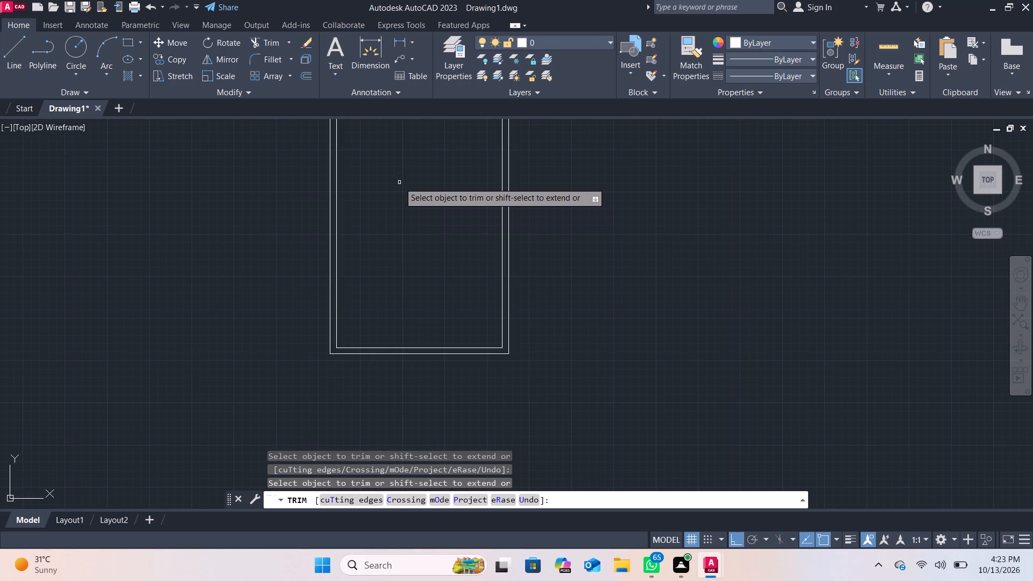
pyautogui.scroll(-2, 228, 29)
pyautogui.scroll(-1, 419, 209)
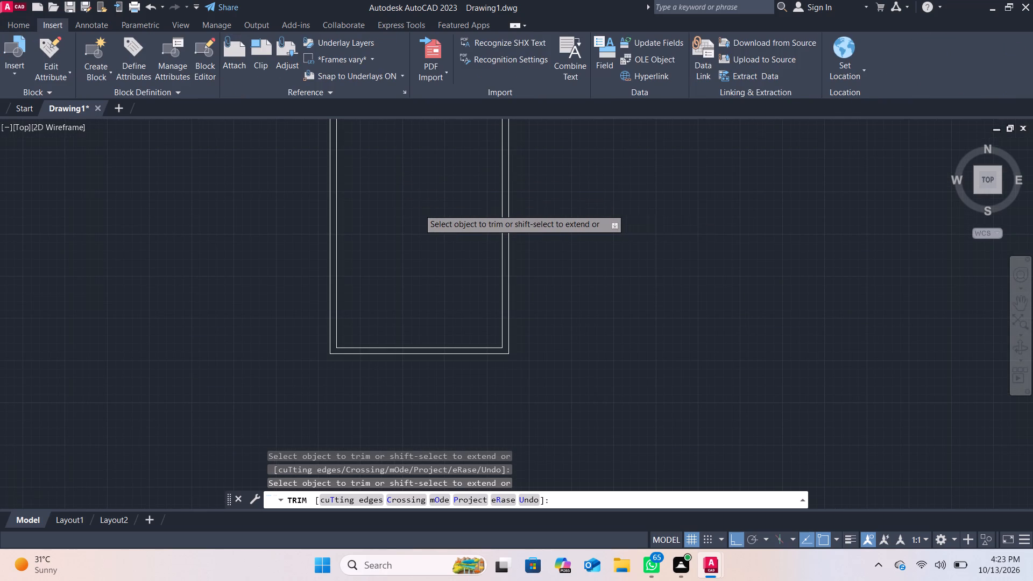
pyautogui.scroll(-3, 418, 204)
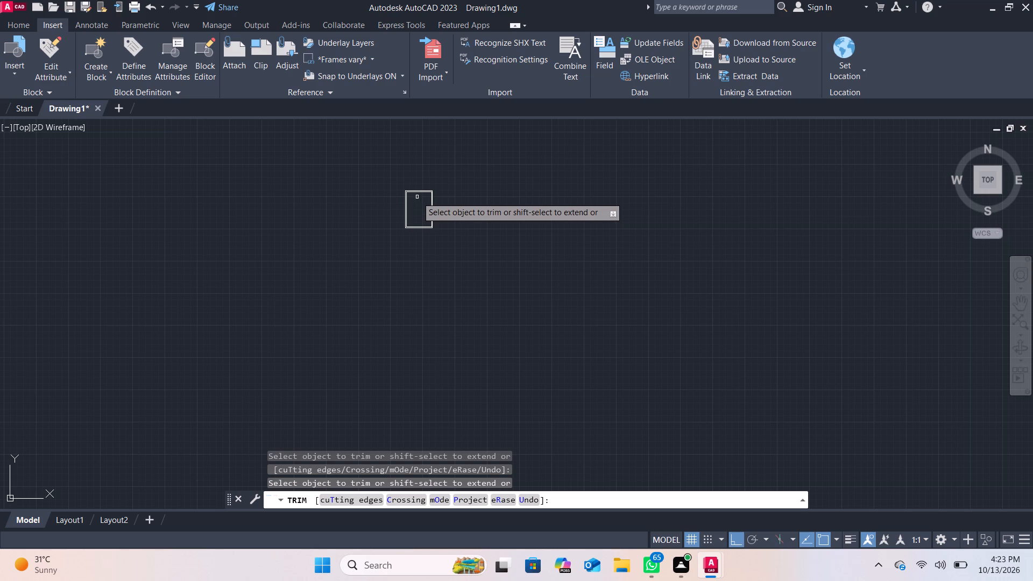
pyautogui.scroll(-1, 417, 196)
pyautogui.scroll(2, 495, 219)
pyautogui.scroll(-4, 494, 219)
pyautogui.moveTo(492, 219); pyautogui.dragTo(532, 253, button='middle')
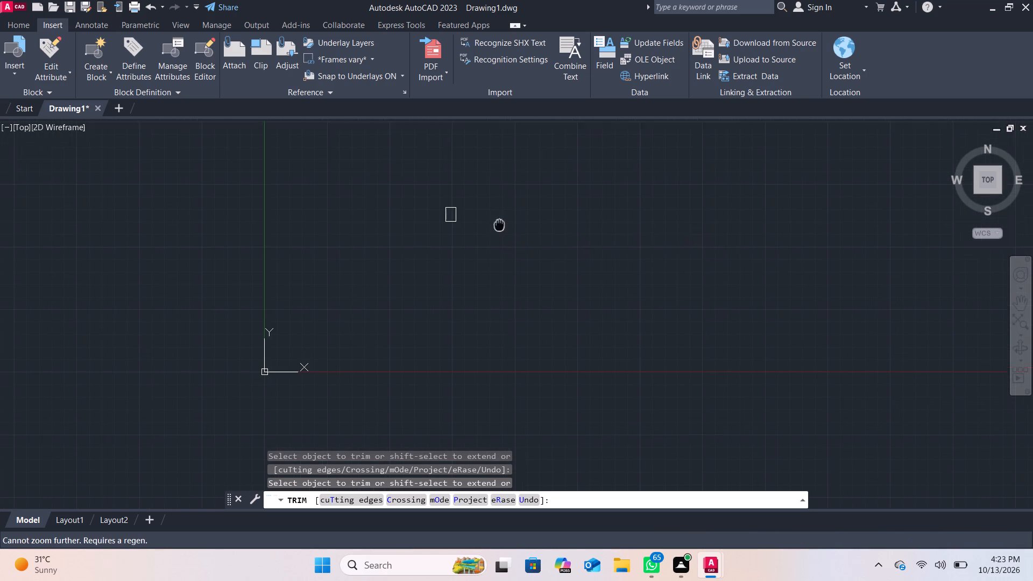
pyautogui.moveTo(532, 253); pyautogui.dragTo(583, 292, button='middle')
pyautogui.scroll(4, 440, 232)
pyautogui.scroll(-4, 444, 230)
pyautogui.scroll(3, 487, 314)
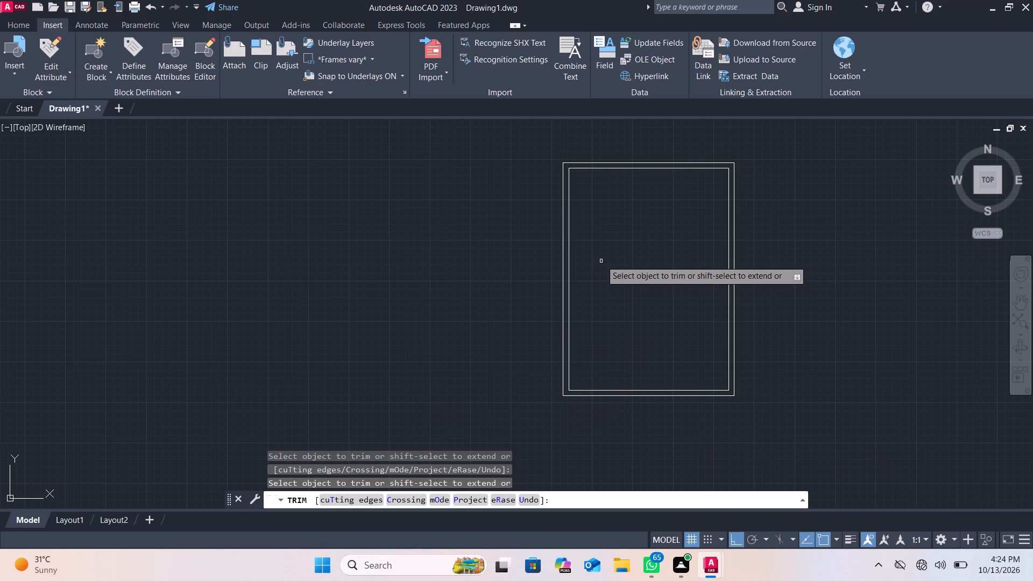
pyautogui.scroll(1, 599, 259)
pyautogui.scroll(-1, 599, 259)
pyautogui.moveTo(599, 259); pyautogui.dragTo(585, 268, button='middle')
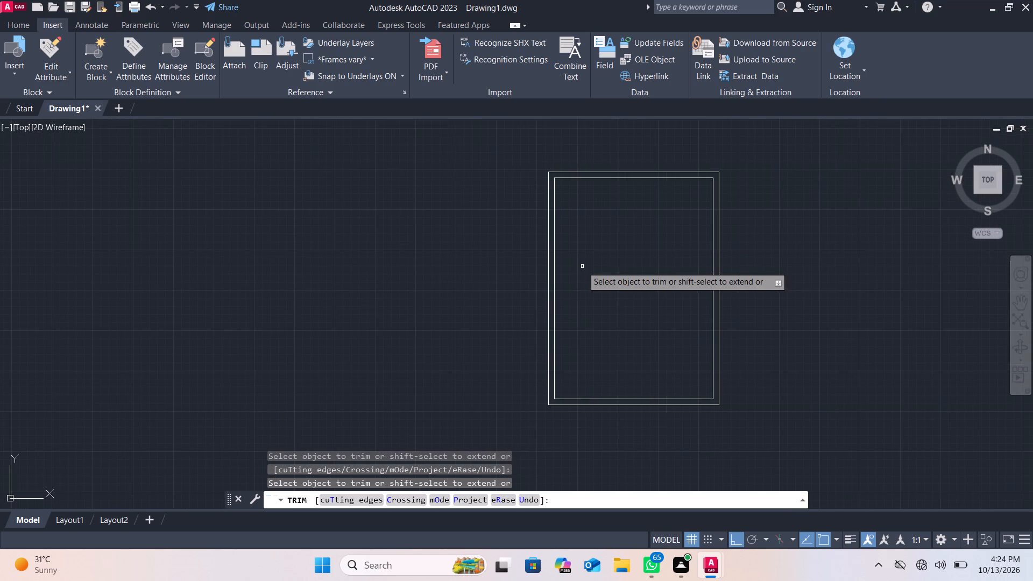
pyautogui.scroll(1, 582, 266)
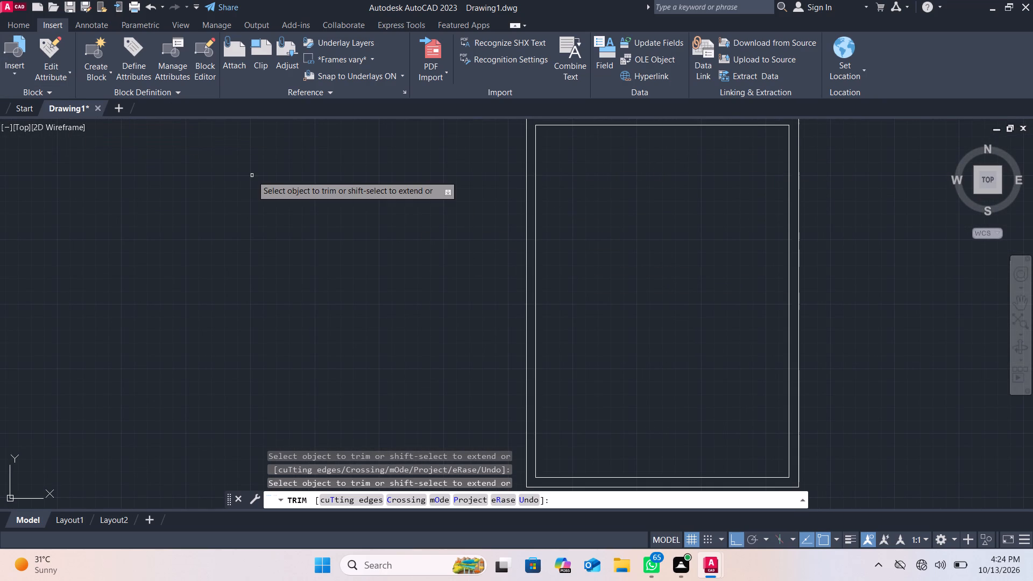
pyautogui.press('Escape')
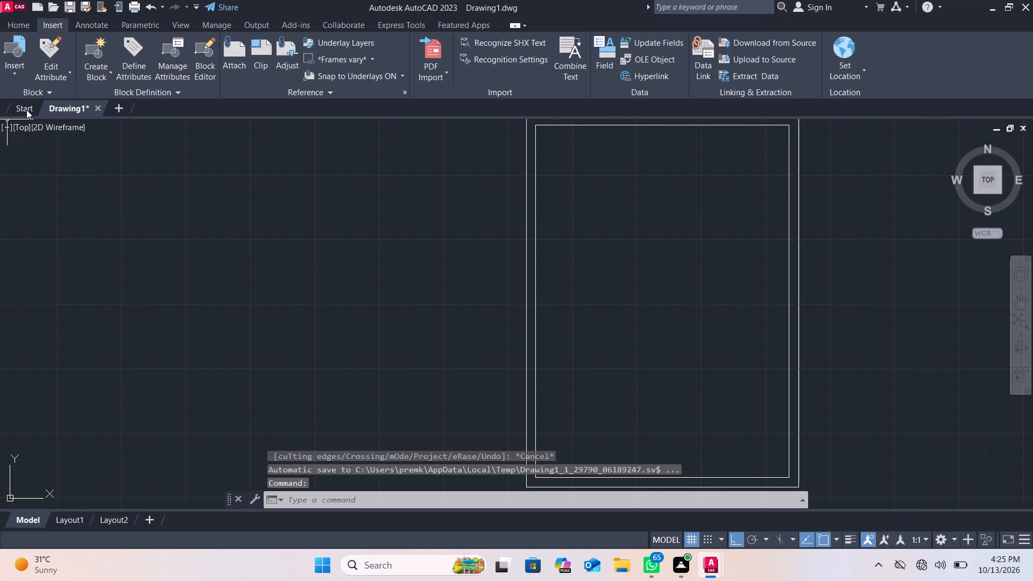
# Offset the inner line of the left outer wall 10'-1" to the right as a vertical partition line.
pyautogui.click(25, 27)
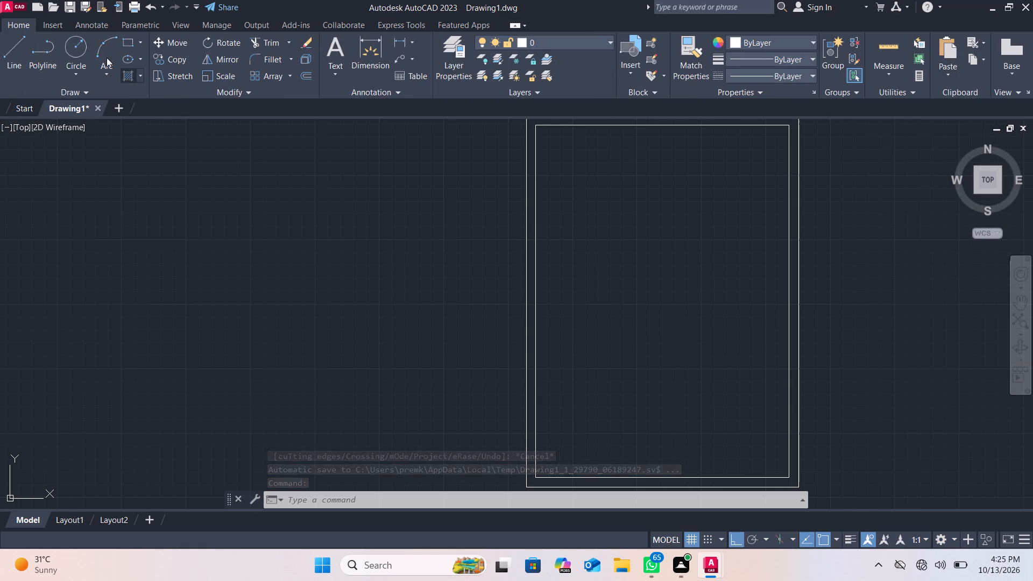
pyautogui.click(301, 73)
pyautogui.press('Return')
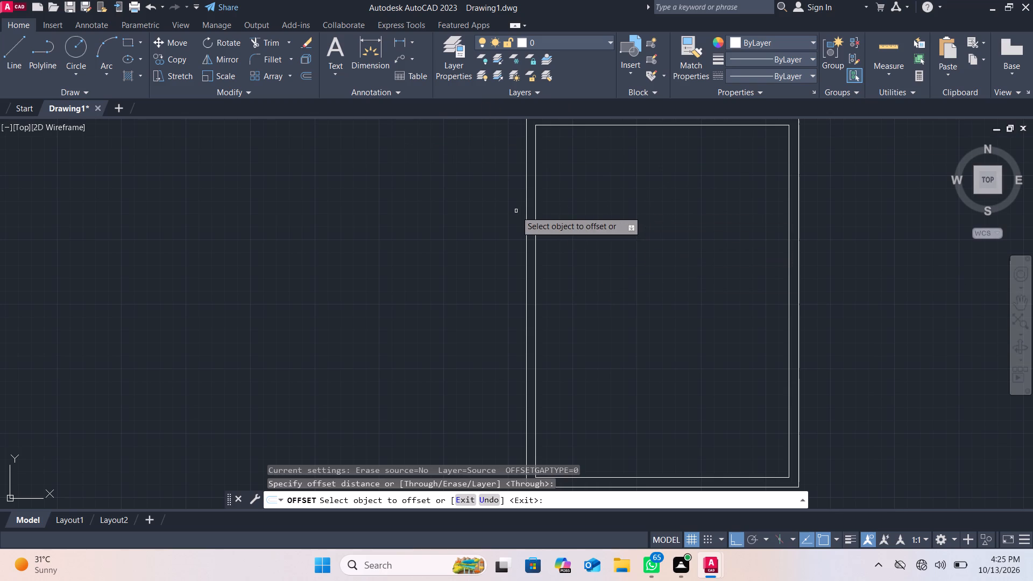
pyautogui.click(536, 181)
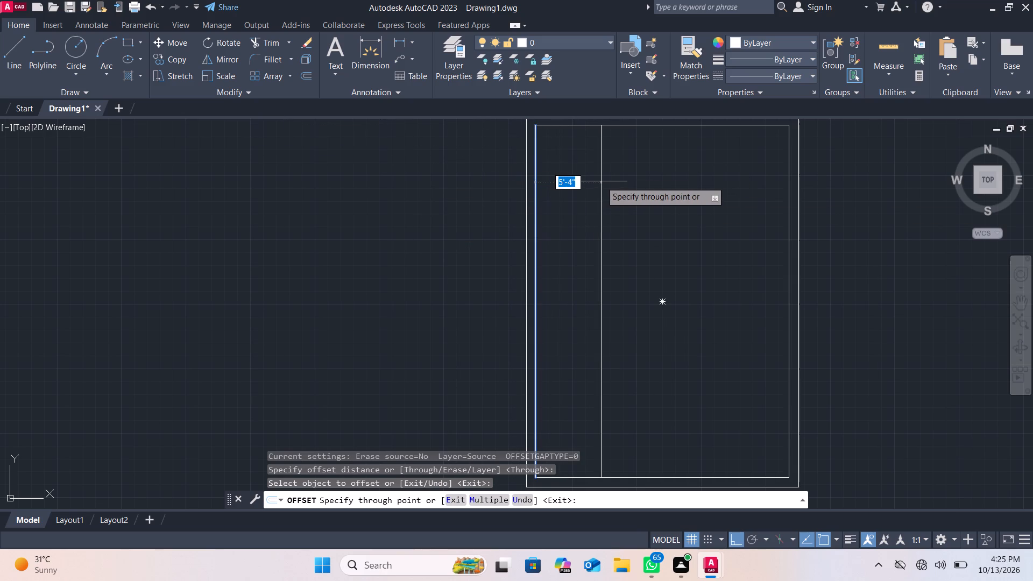
pyautogui.write("10'")
pyautogui.press('-')
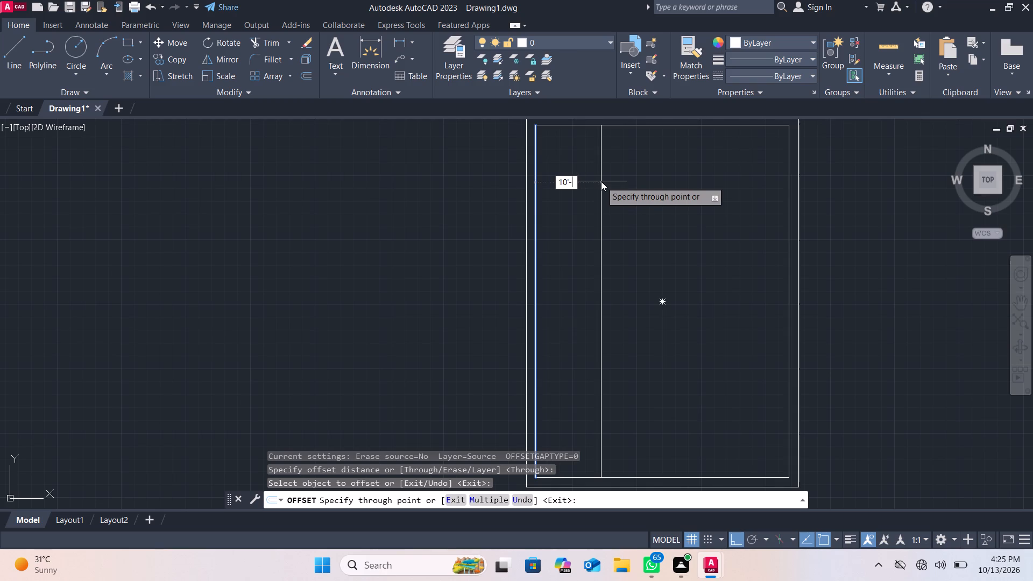
pyautogui.write('1"')
pyautogui.press('Return')
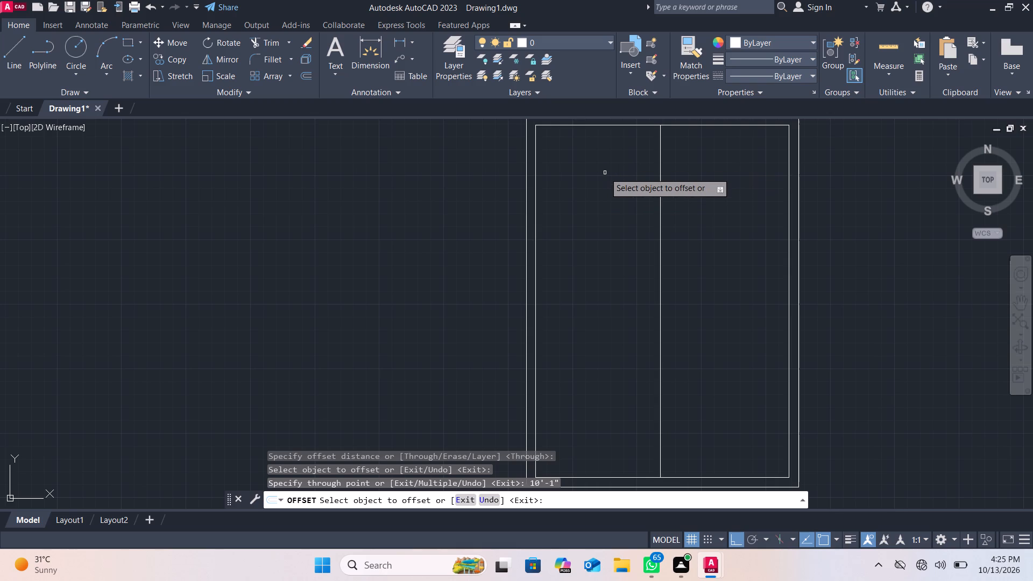
# Measure the distances around the new vertical partition line with quick measuring.
pyautogui.click(891, 53)
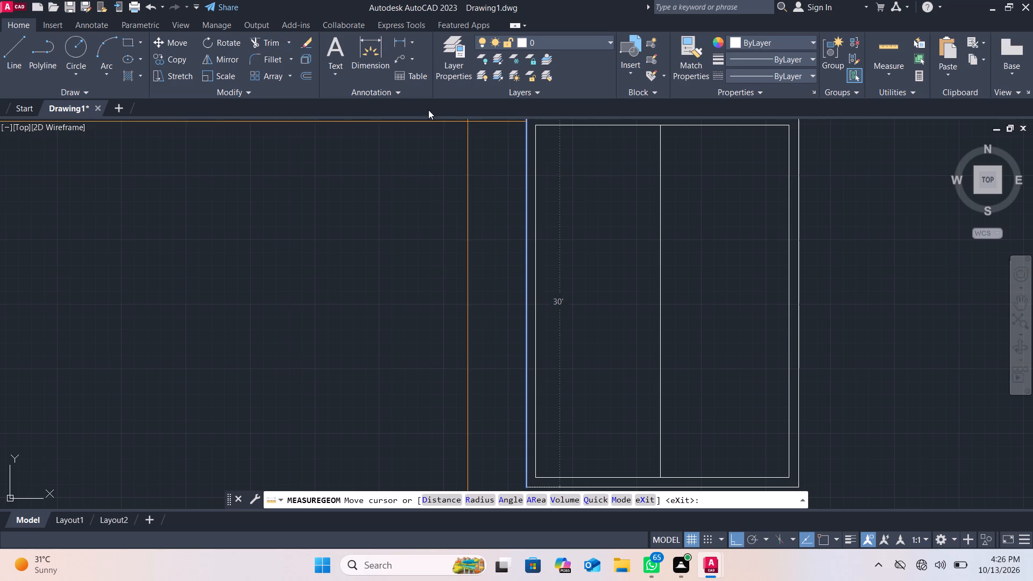
# Offset the vertical partition line 4" to the right to give the central partition its thickness.
pyautogui.click(308, 75)
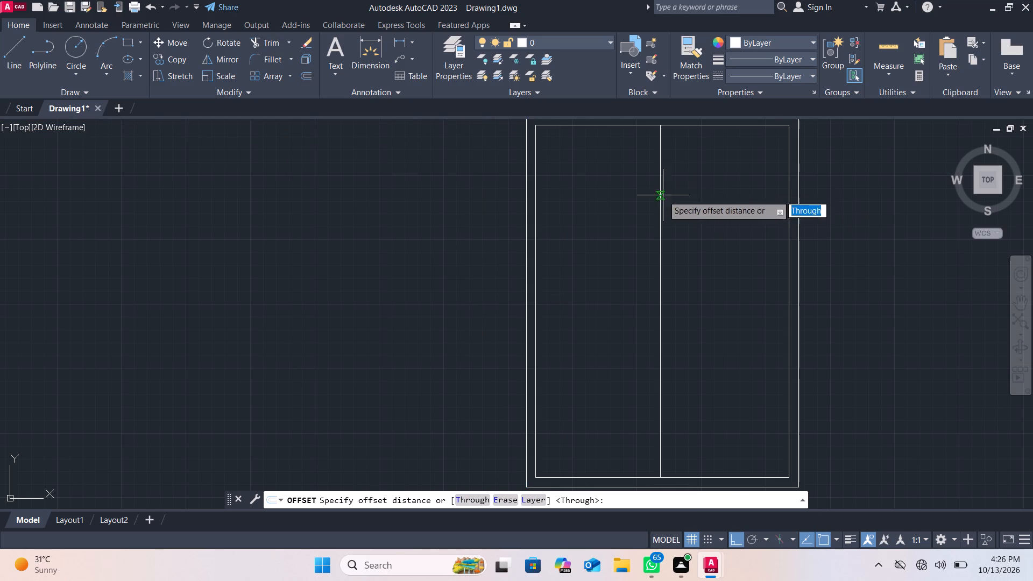
pyautogui.press('Return')
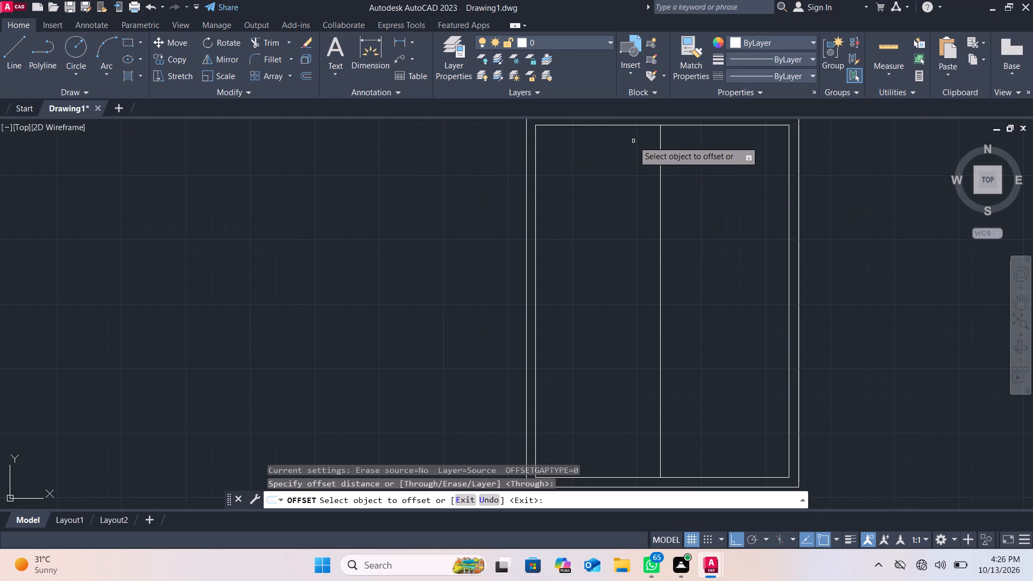
pyautogui.scroll(-1, 652, 148)
pyautogui.scroll(1, 652, 148)
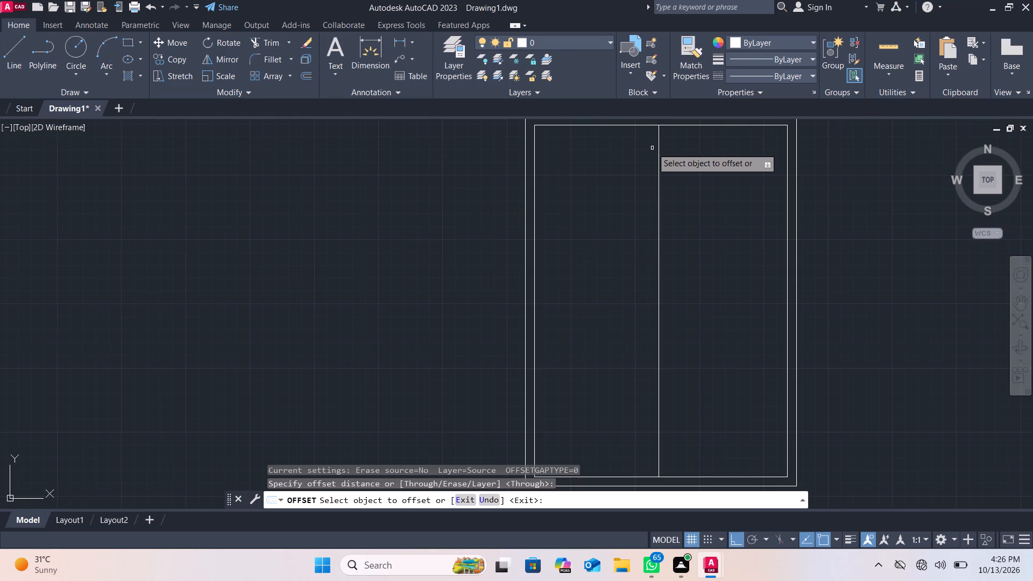
pyautogui.click(660, 148)
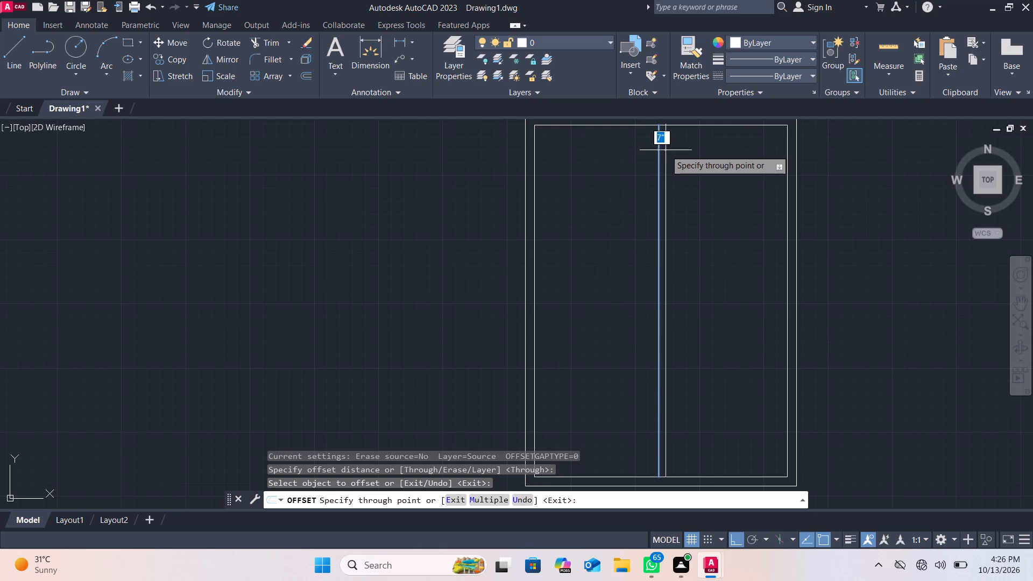
pyautogui.press('2')
pyautogui.press('BackSpace')
pyautogui.press('BackSpace')
pyautogui.press('BackSpace')
pyautogui.press('4')
pyautogui.press('Return')
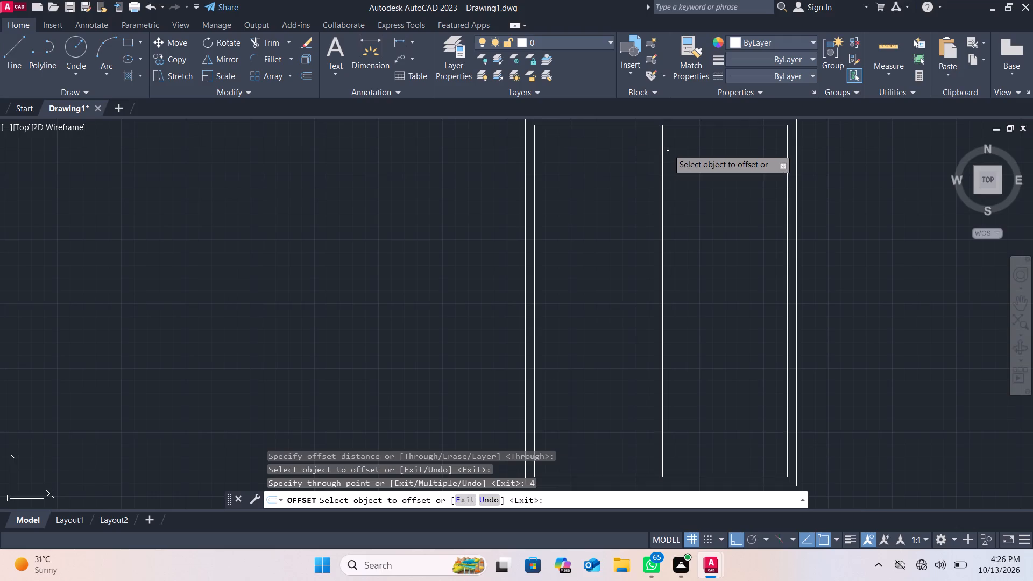
# Measure the room width between the central partition and the right outer wall with quick measuring.
pyautogui.scroll(1, 668, 149)
pyautogui.moveTo(668, 149); pyautogui.dragTo(670, 207, button='middle')
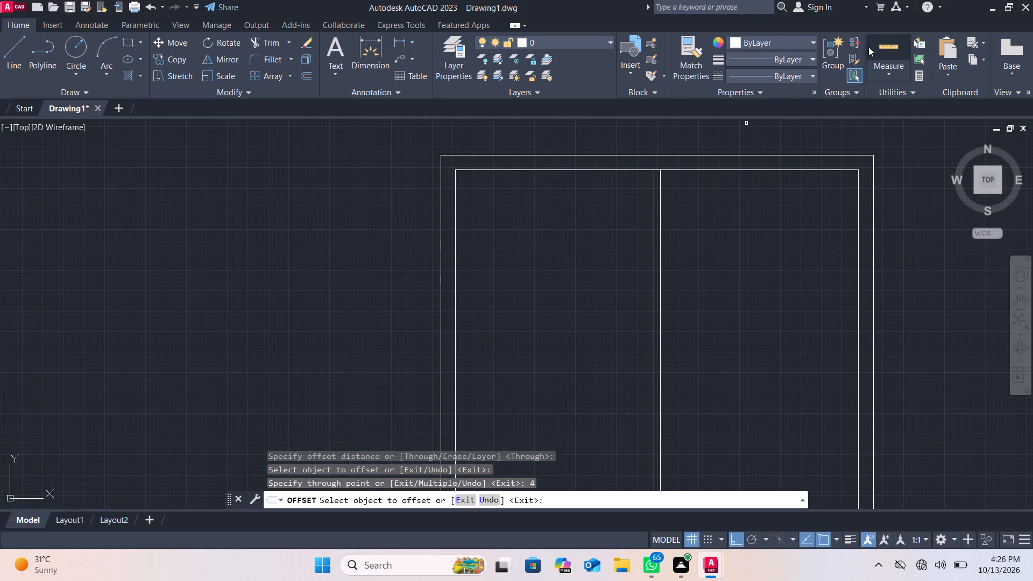
pyautogui.click(889, 40)
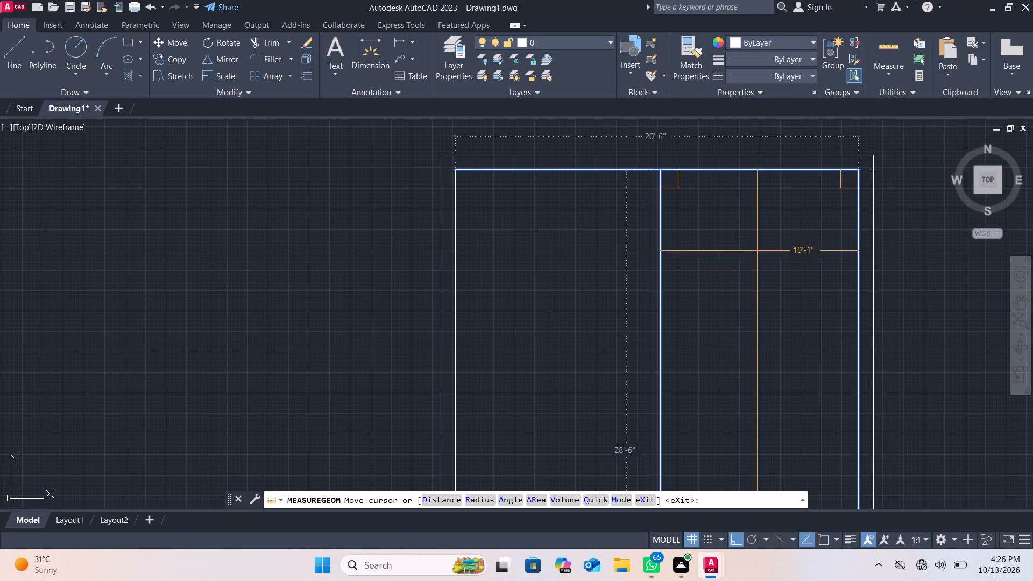
pyautogui.press('Escape')
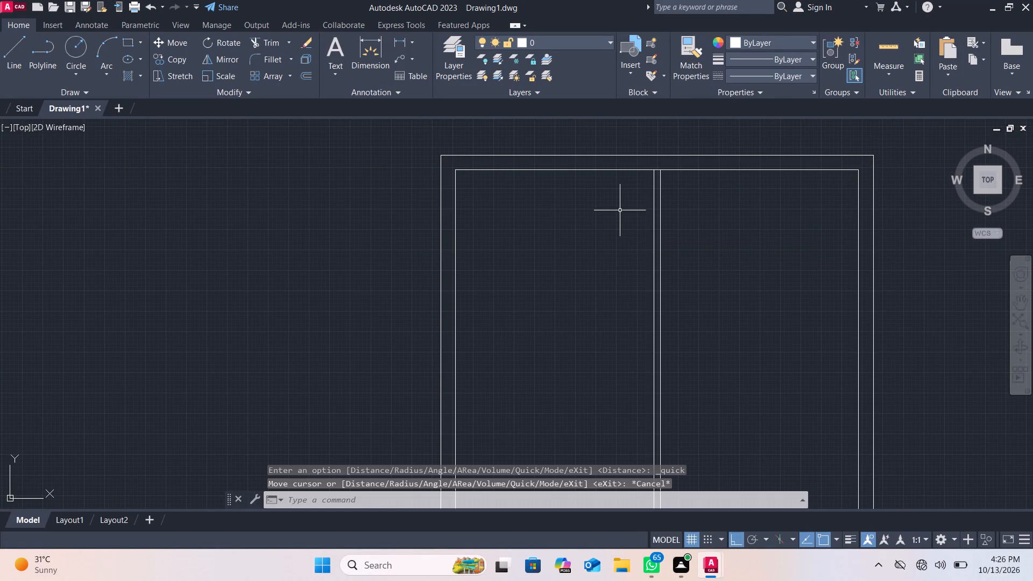
# Create a horizontal partition by offsetting the top wall's inner line 10' downward and that new line 3" downward.
pyautogui.scroll(-1, 620, 211)
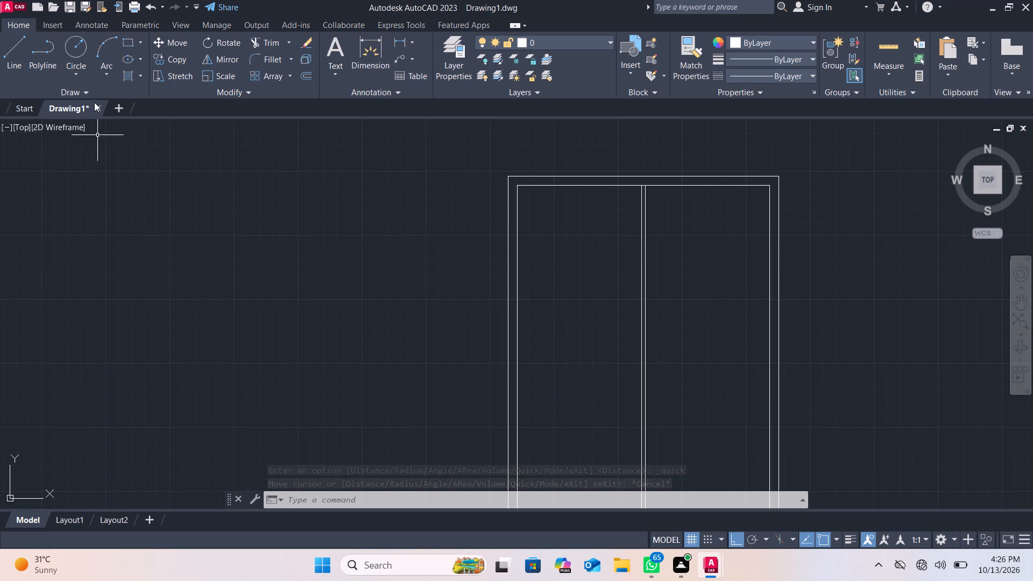
pyautogui.click(302, 73)
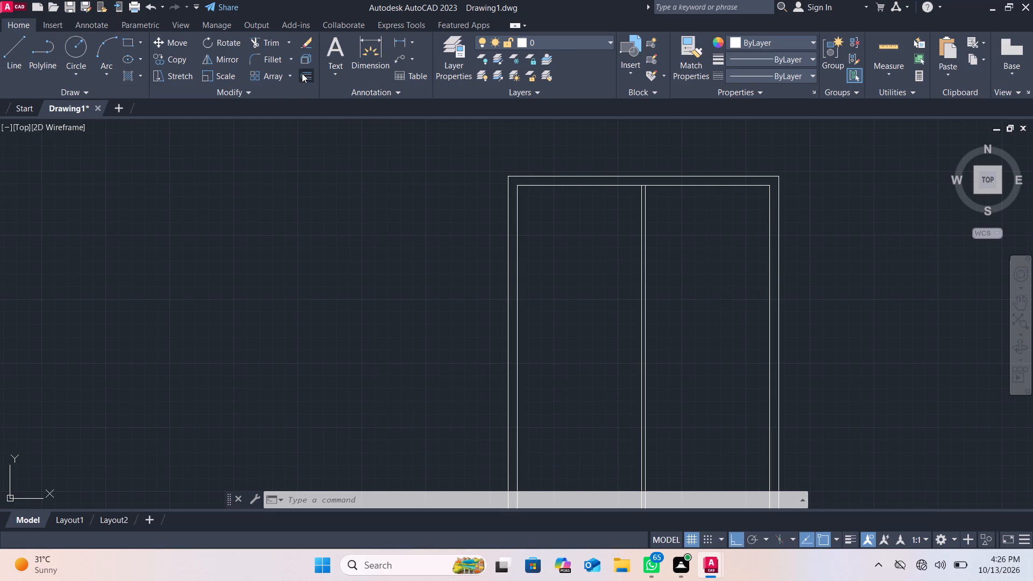
pyautogui.press('Return')
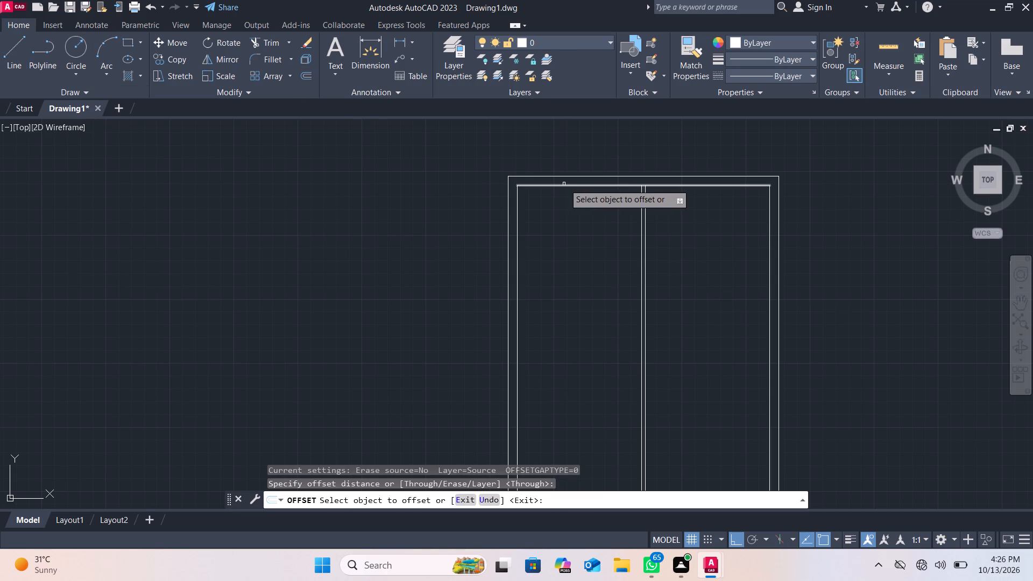
pyautogui.click(566, 184)
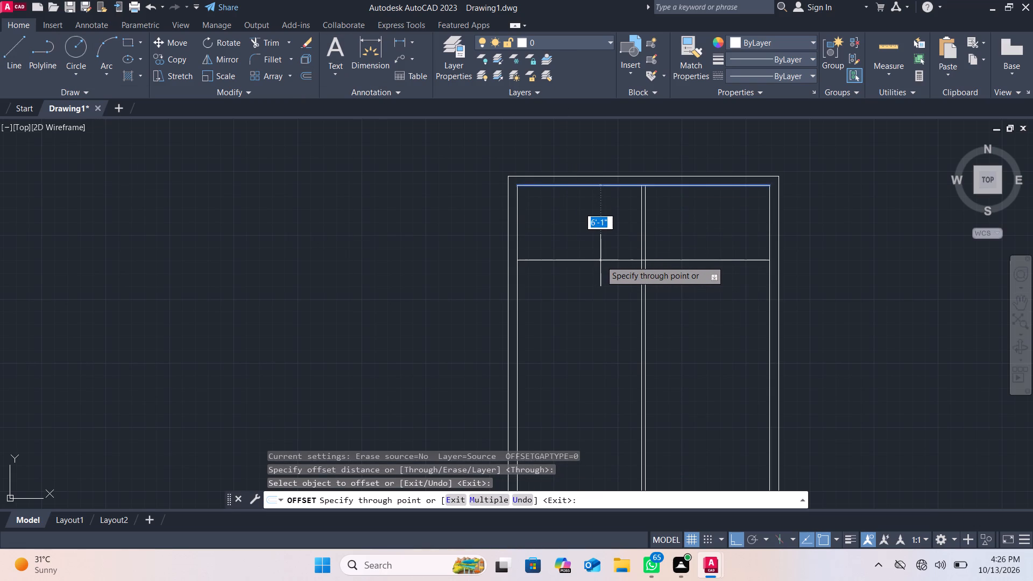
pyautogui.write("10'")
pyautogui.press('Return')
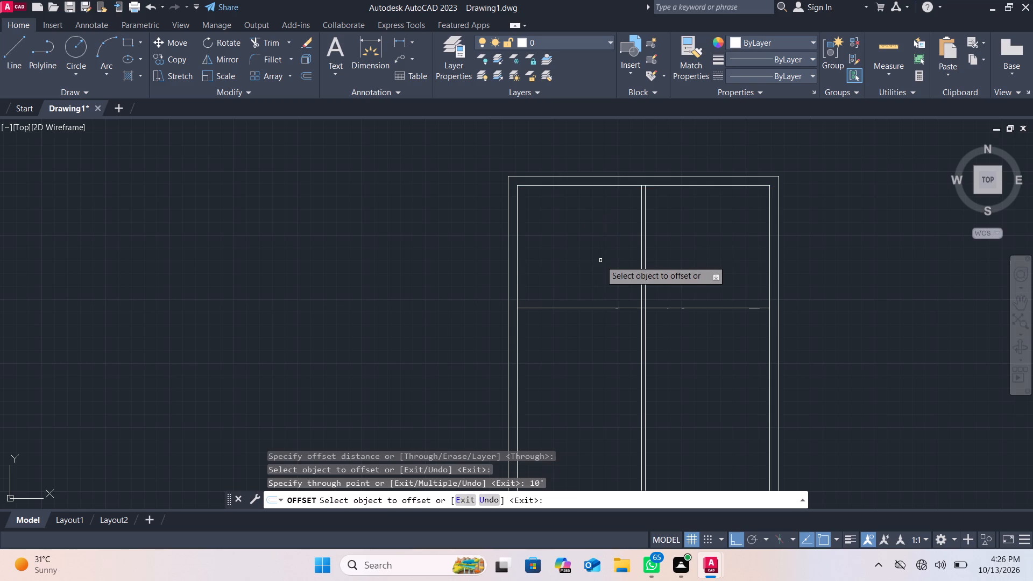
pyautogui.click(591, 308)
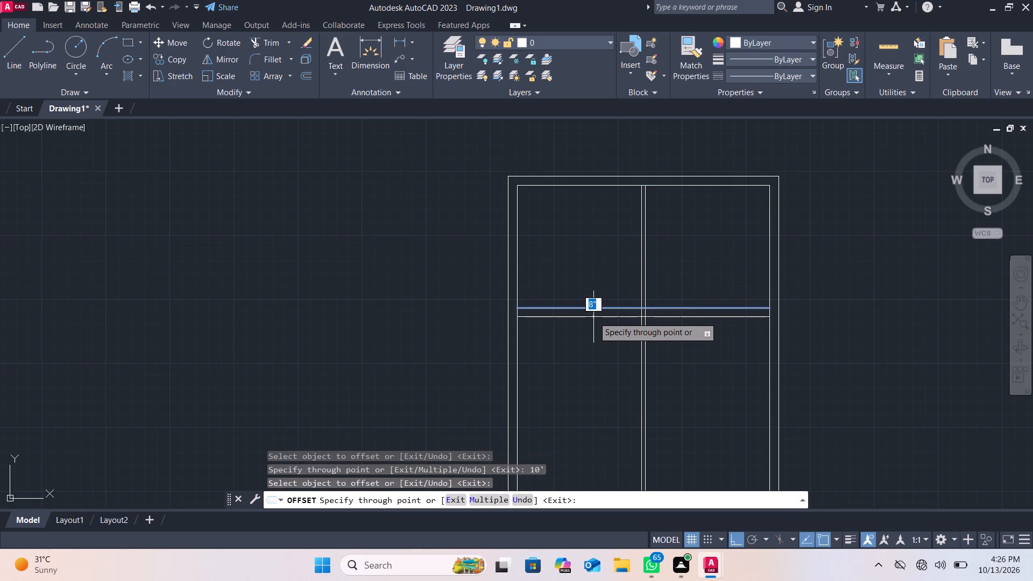
pyautogui.press('3')
pyautogui.press('Return')
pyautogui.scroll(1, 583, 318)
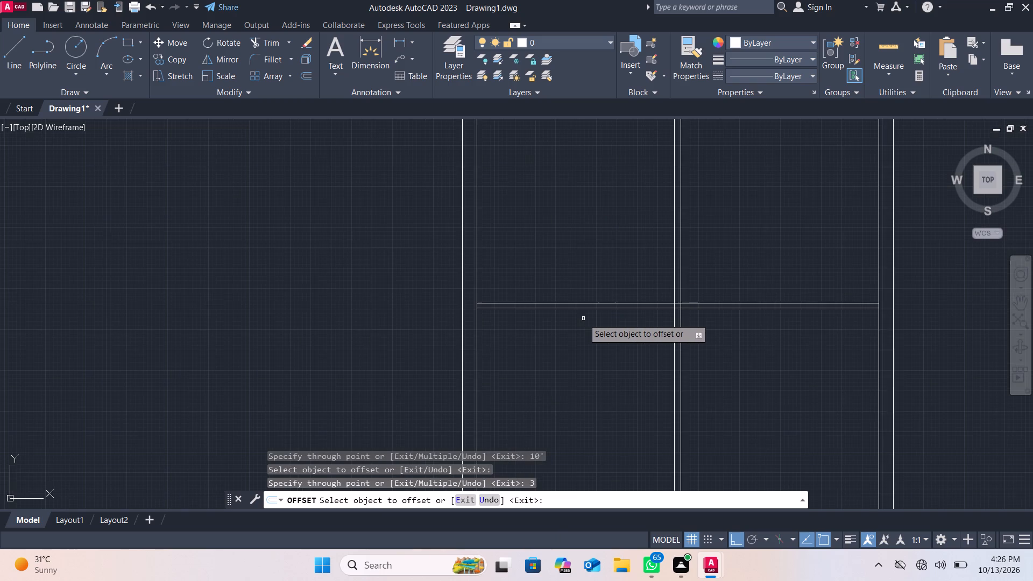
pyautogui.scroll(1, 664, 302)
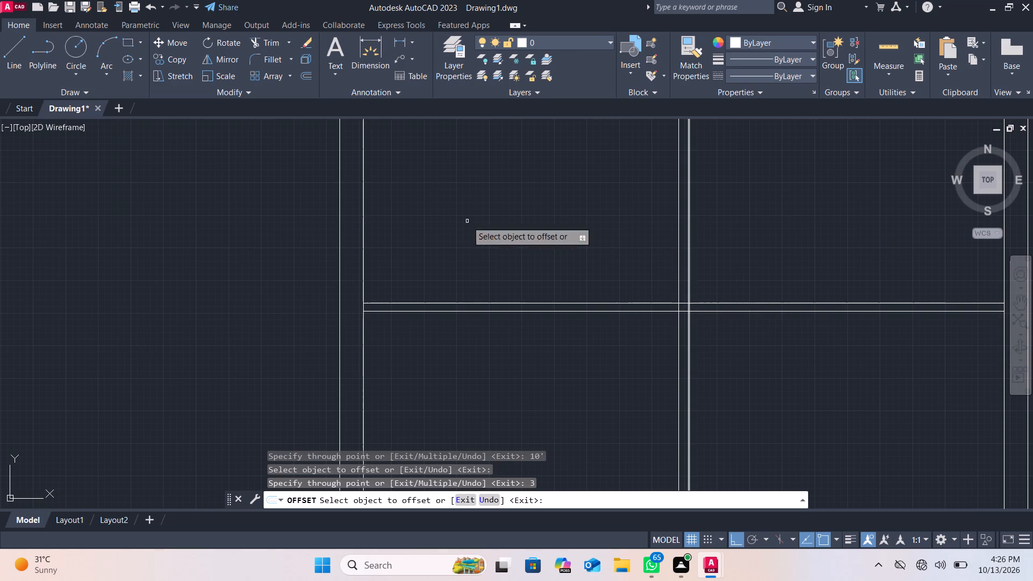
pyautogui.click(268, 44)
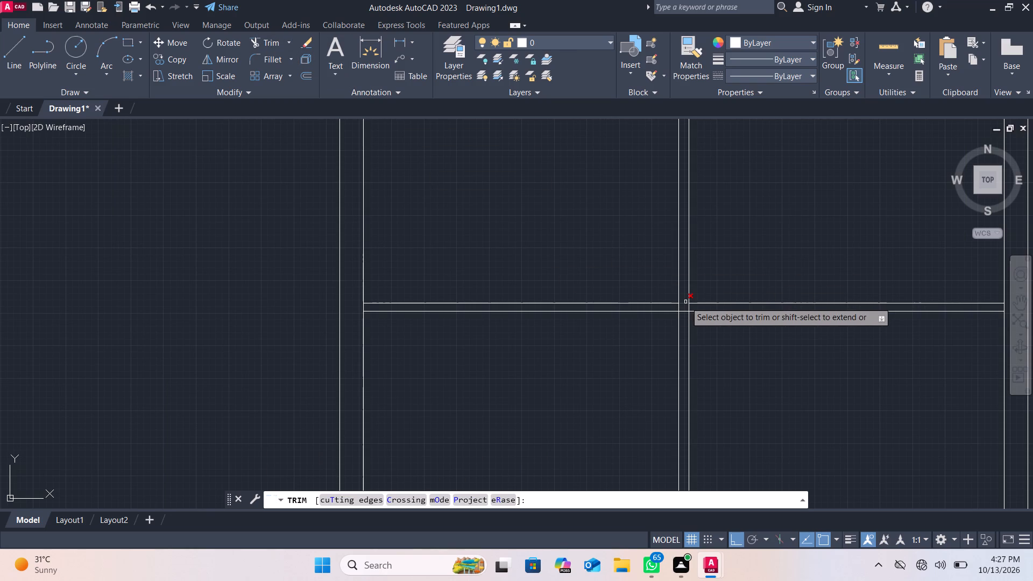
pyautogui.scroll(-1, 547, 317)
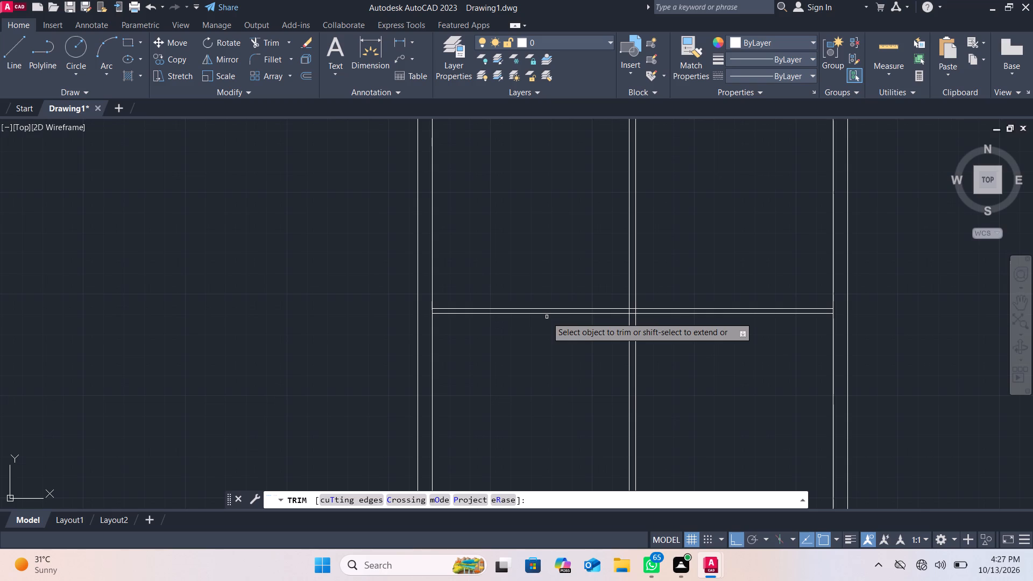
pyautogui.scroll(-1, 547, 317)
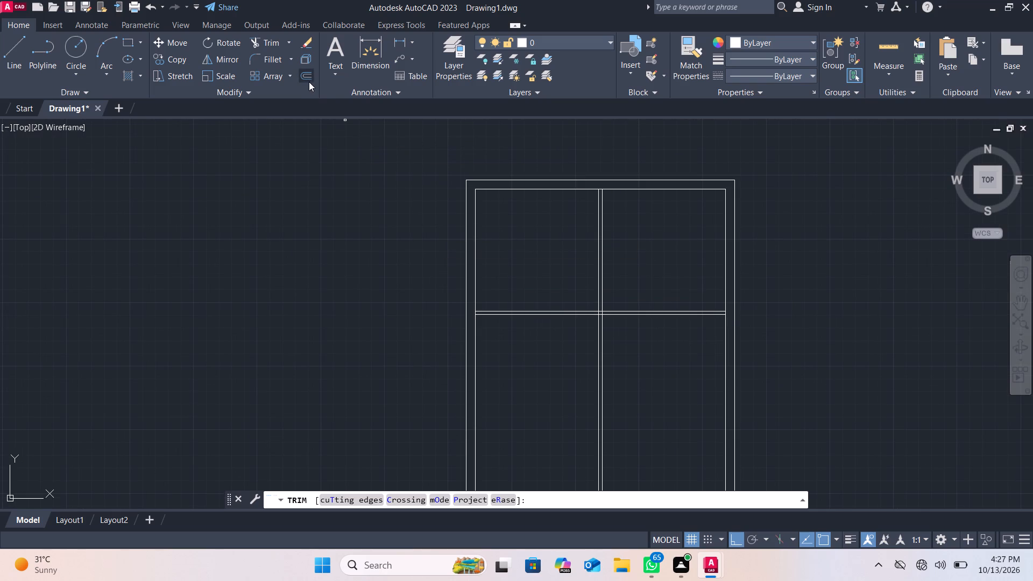
# Offset the lower line of the horizontal partition 5' downward.
pyautogui.click(308, 77)
pyautogui.press('Return')
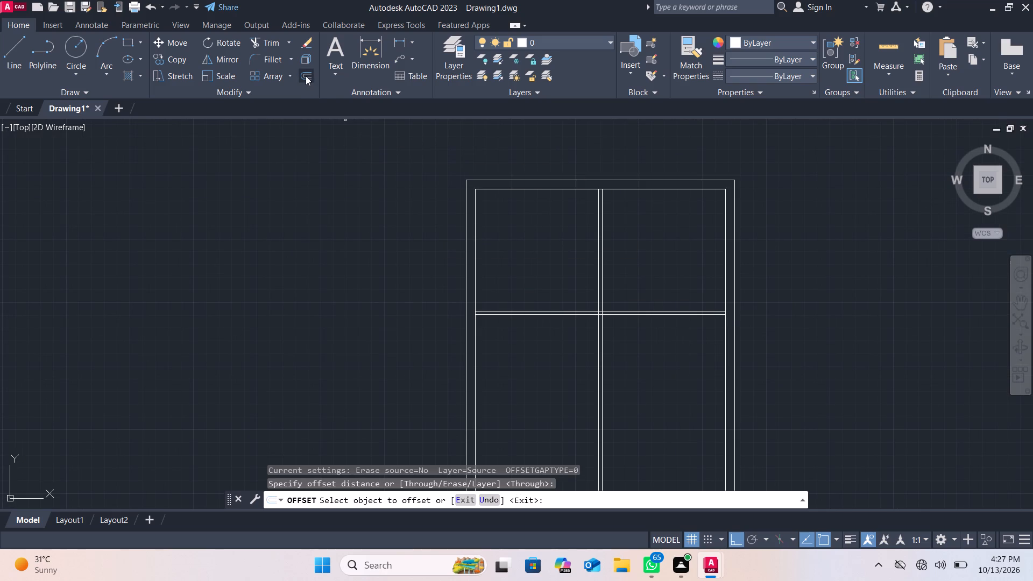
pyautogui.click(514, 315)
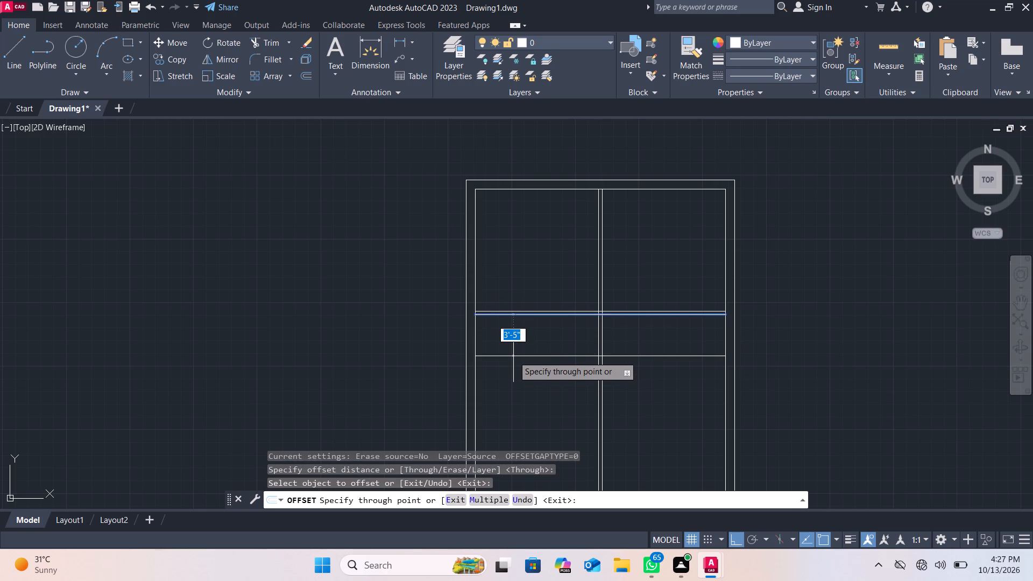
pyautogui.press('5')
pyautogui.press("'")
pyautogui.press('Return')
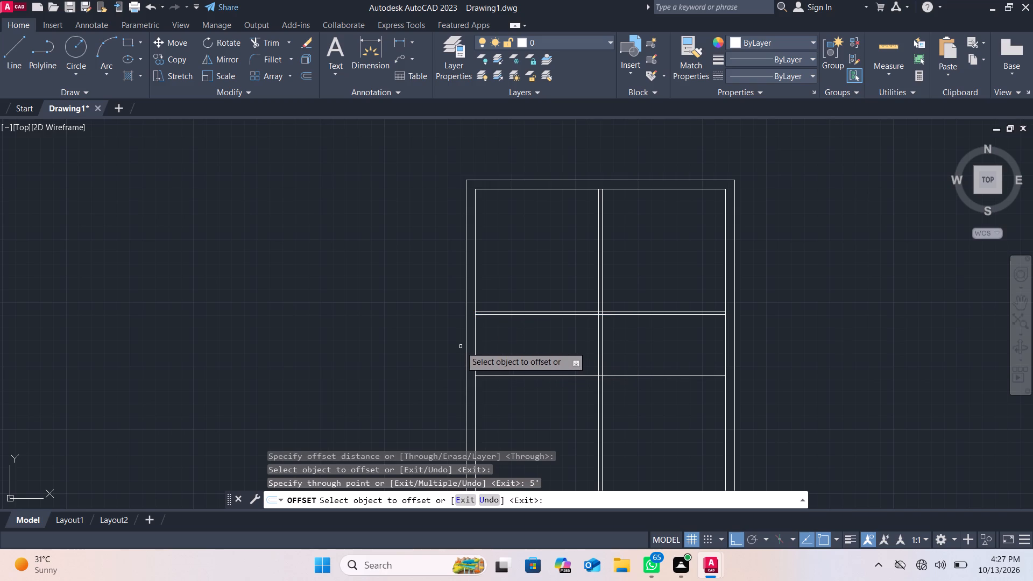
# Create a second vertical partition by offsetting the left wall's inner line 5' to the right and that new line 3" further right.
pyautogui.click(475, 347)
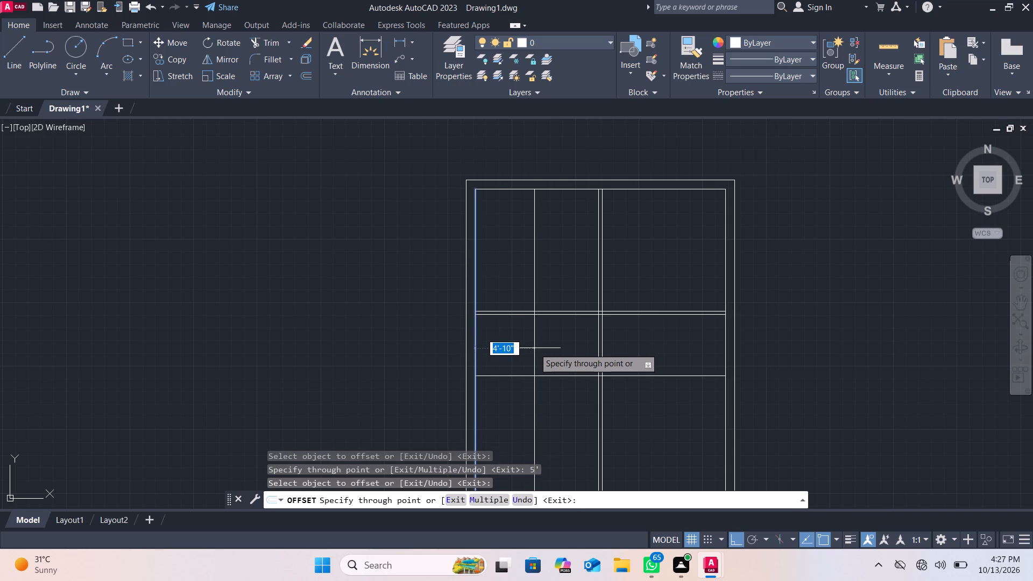
pyautogui.press('6')
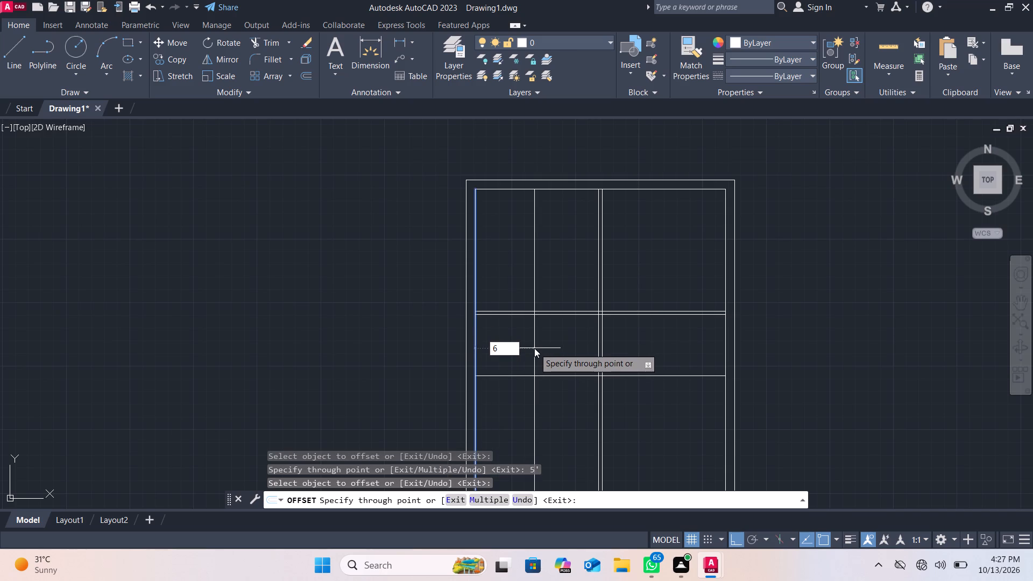
pyautogui.press('BackSpace')
pyautogui.write("5'")
pyautogui.press('Return')
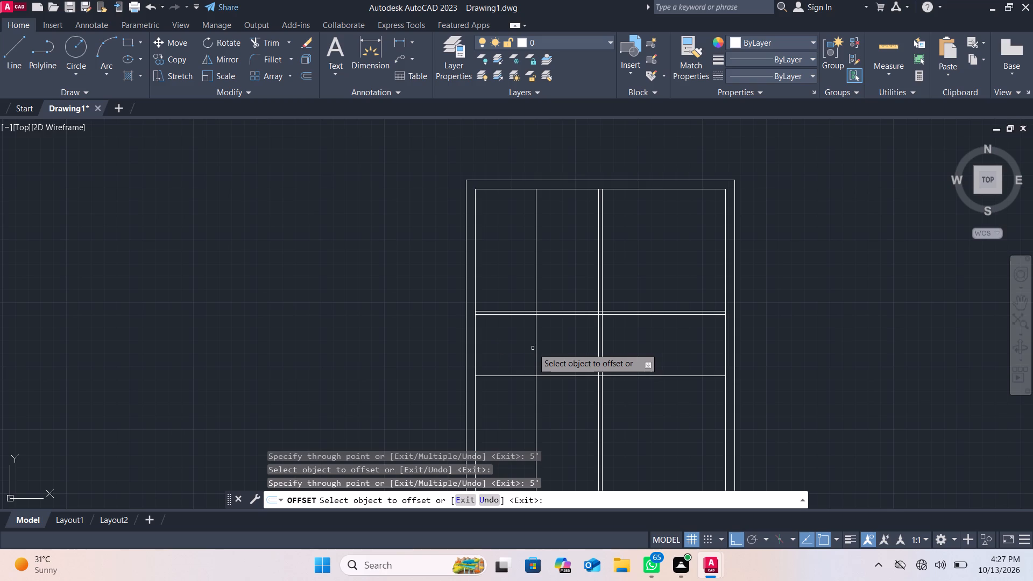
pyautogui.scroll(-1, 544, 346)
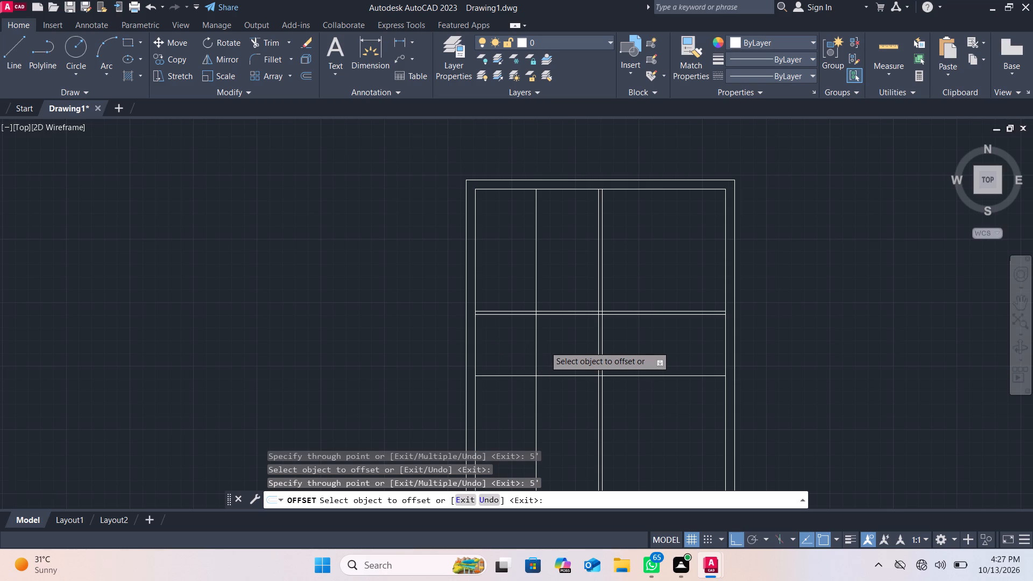
pyautogui.click(539, 378)
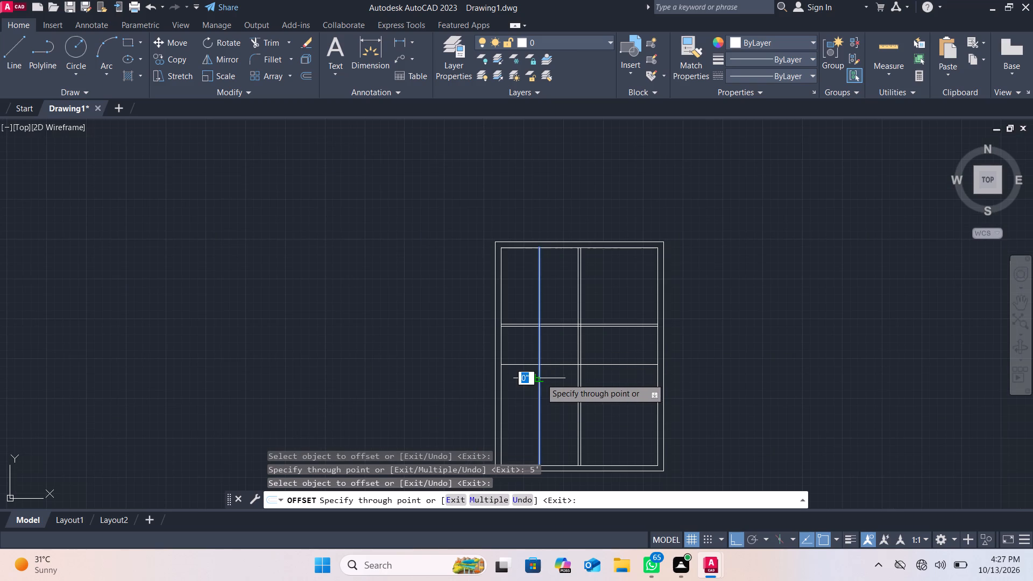
pyautogui.press('3')
pyautogui.press('Return')
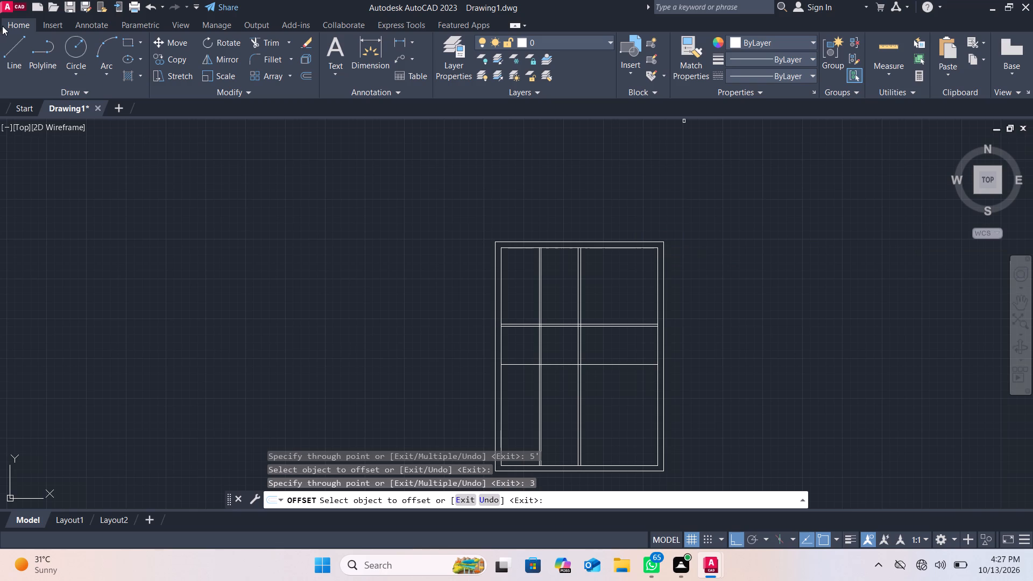
# Trim away all four vertical partition lines below the lowest horizontal partition line.
pyautogui.click(265, 48)
pyautogui.scroll(1, 529, 359)
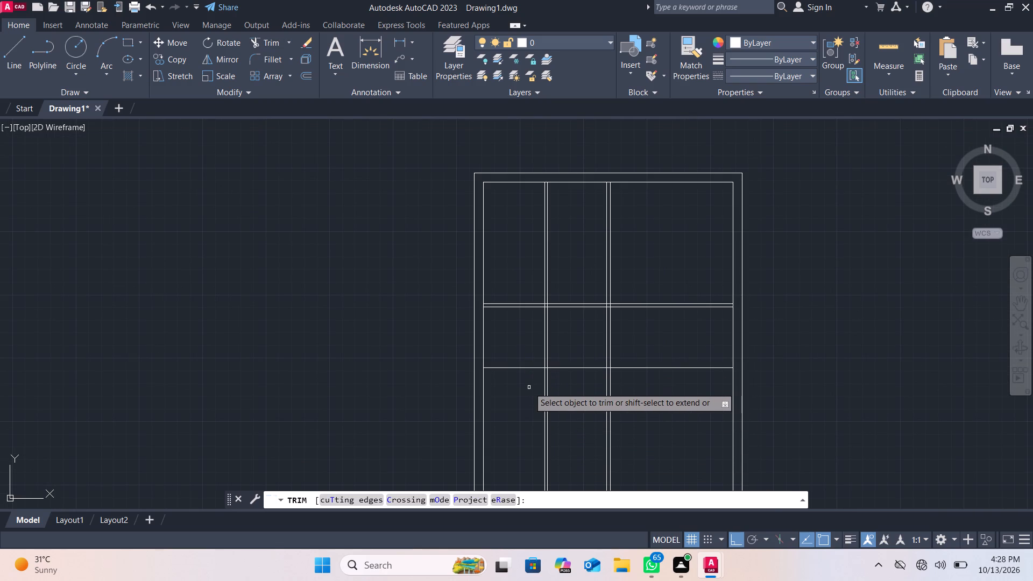
pyautogui.moveTo(529, 387); pyautogui.dragTo(696, 393)
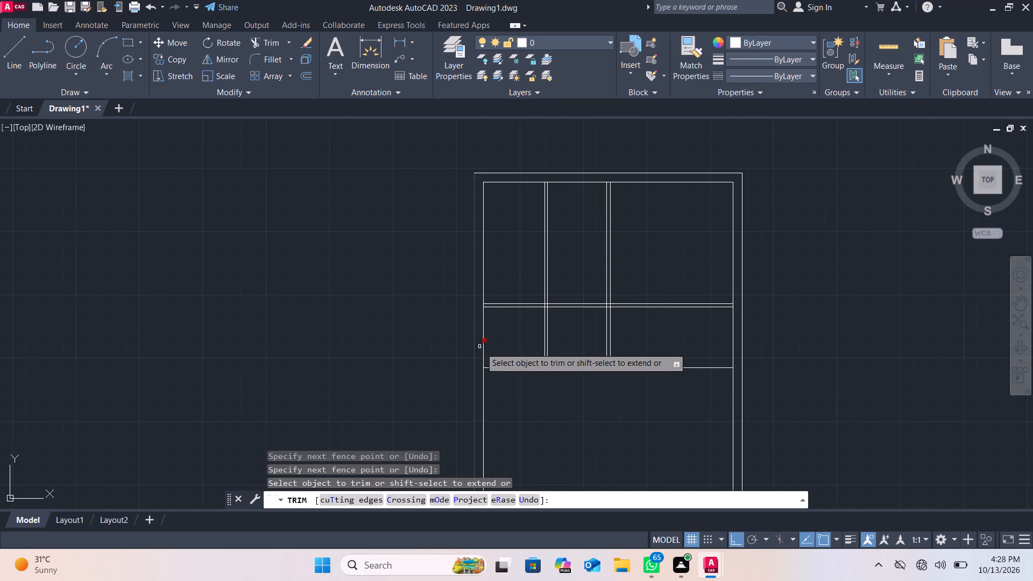
# Offset the lowest horizontal line 3" downward to complete the second horizontal partition.
pyautogui.click(303, 75)
pyautogui.press('Return')
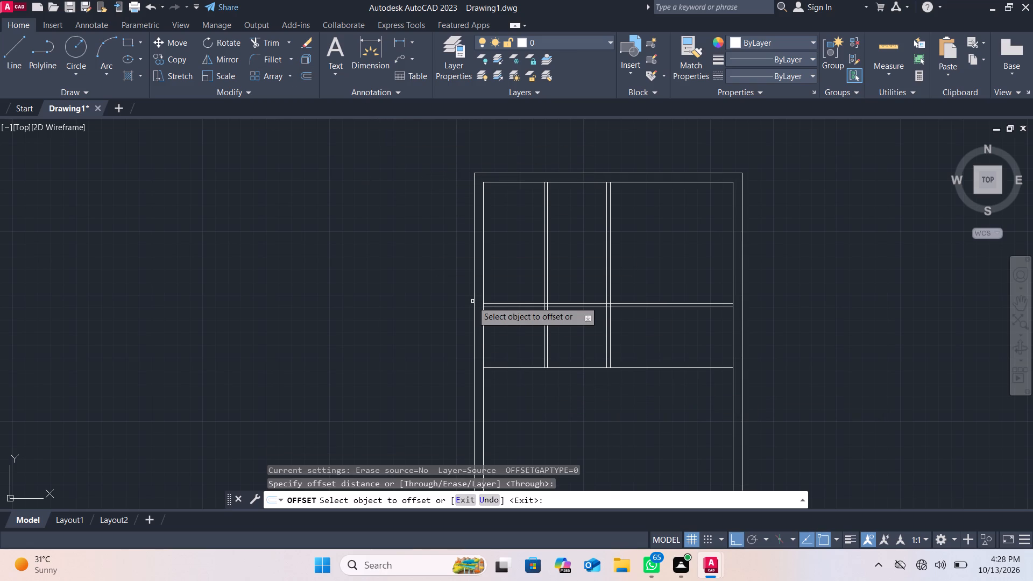
pyautogui.click(514, 367)
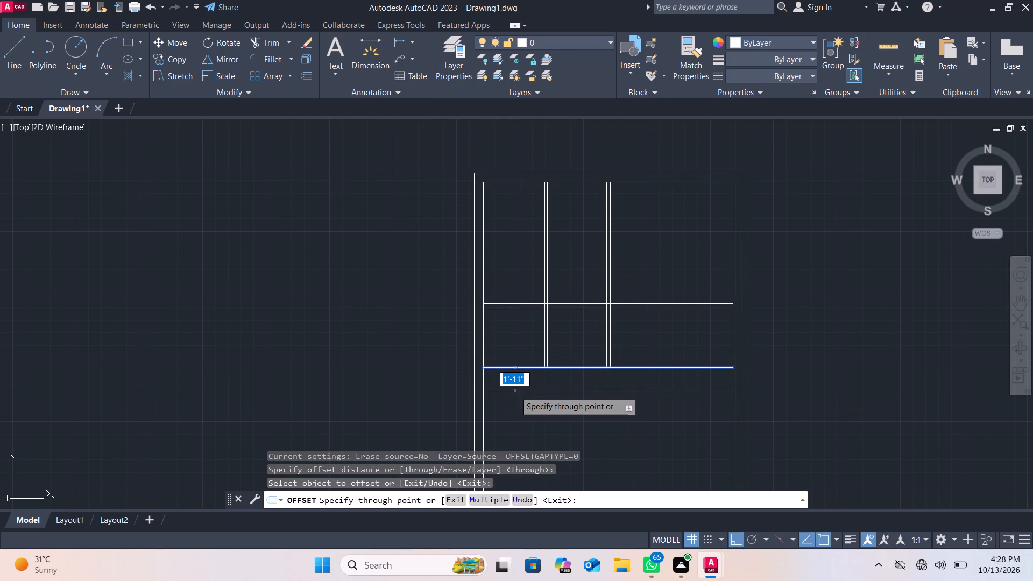
pyautogui.press('3')
pyautogui.press('Return')
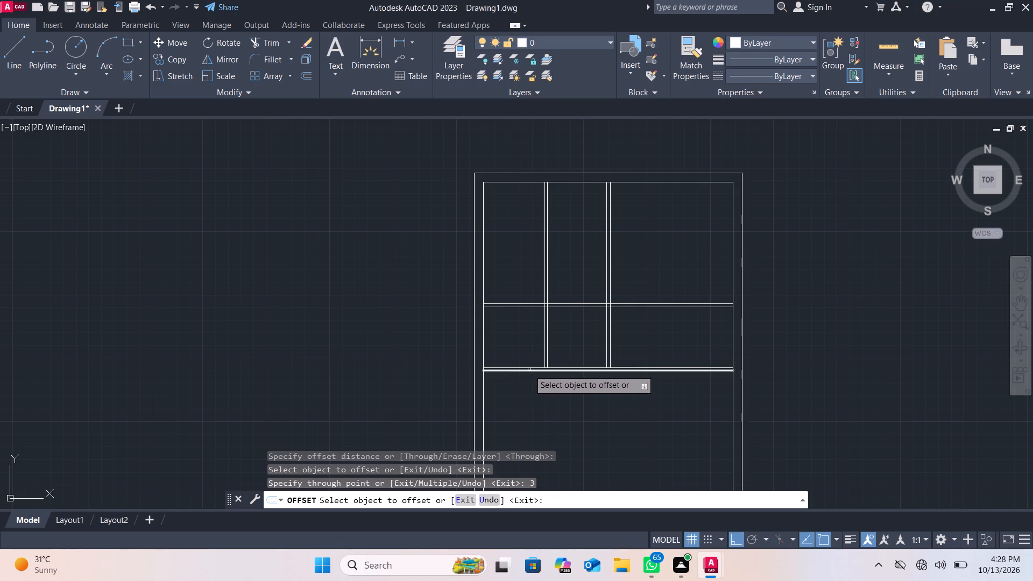
# Create a third horizontal partition by offsetting the second one's lower line 6'-3" downward and that new line 3" further down.
pyautogui.click(529, 370)
pyautogui.write("6'")
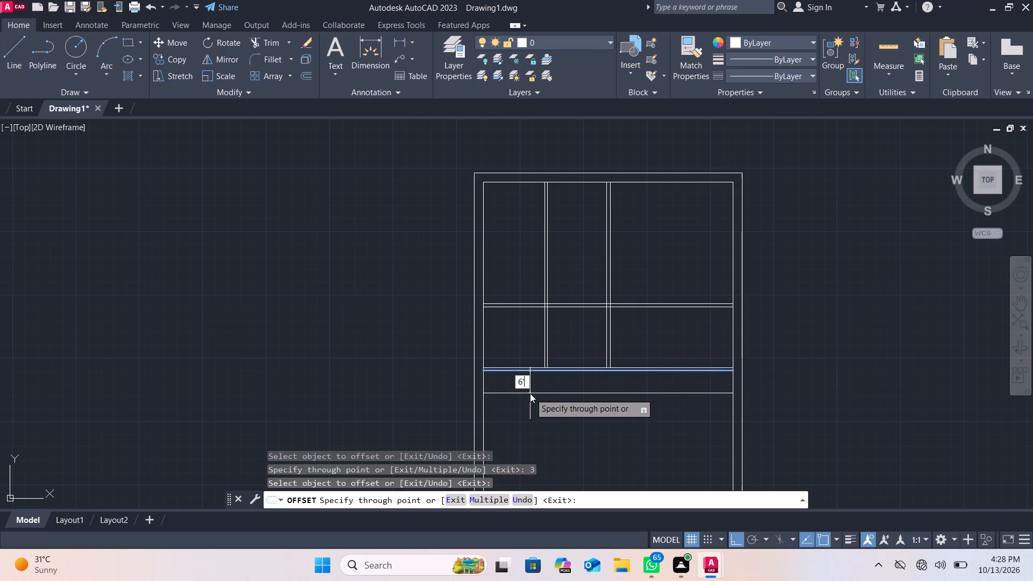
pyautogui.press('-')
pyautogui.write("3'")
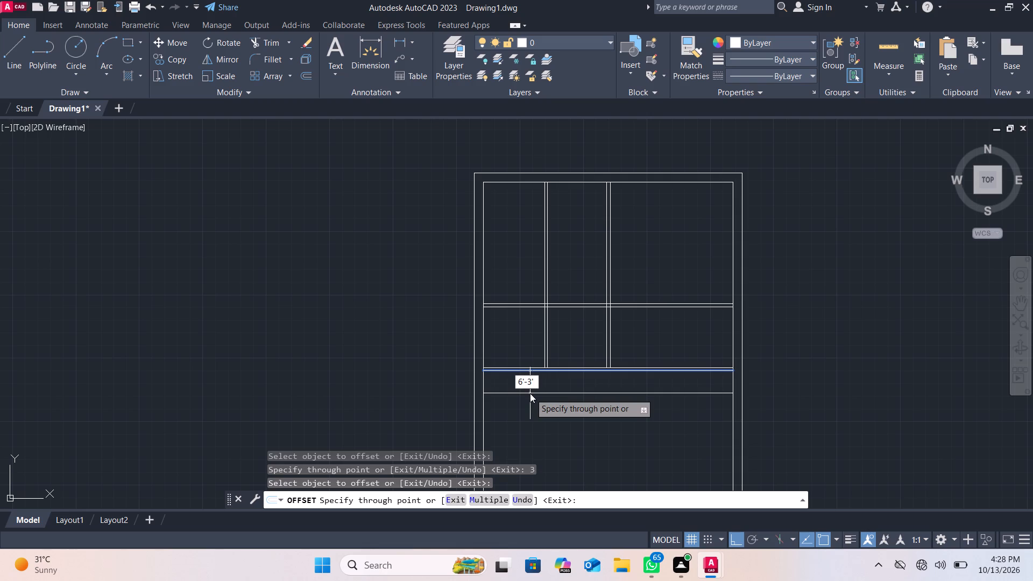
pyautogui.press('BackSpace')
pyautogui.hotkey('shift', '"')
pyautogui.press('Return')
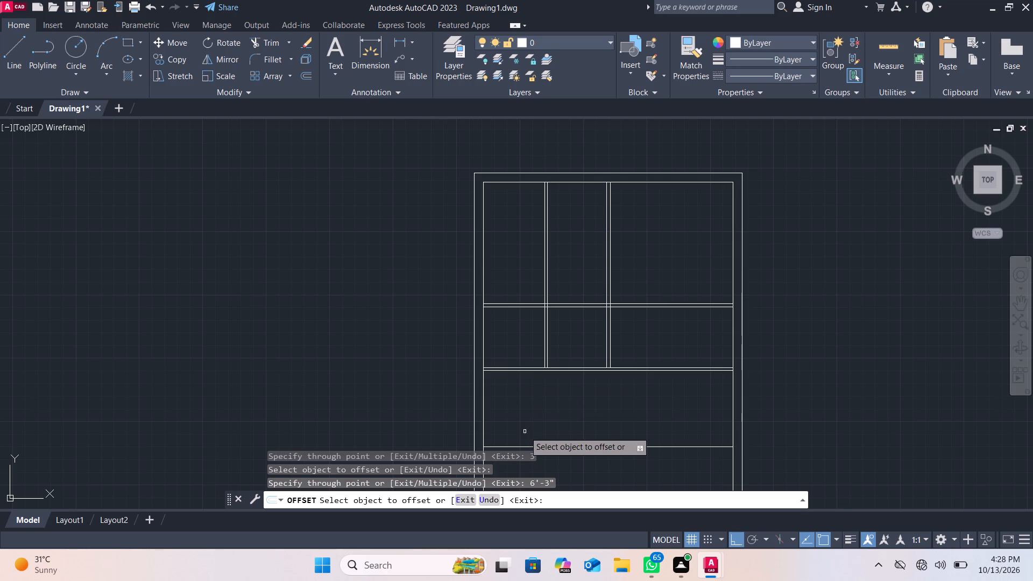
pyautogui.click(529, 444)
pyautogui.click(529, 446)
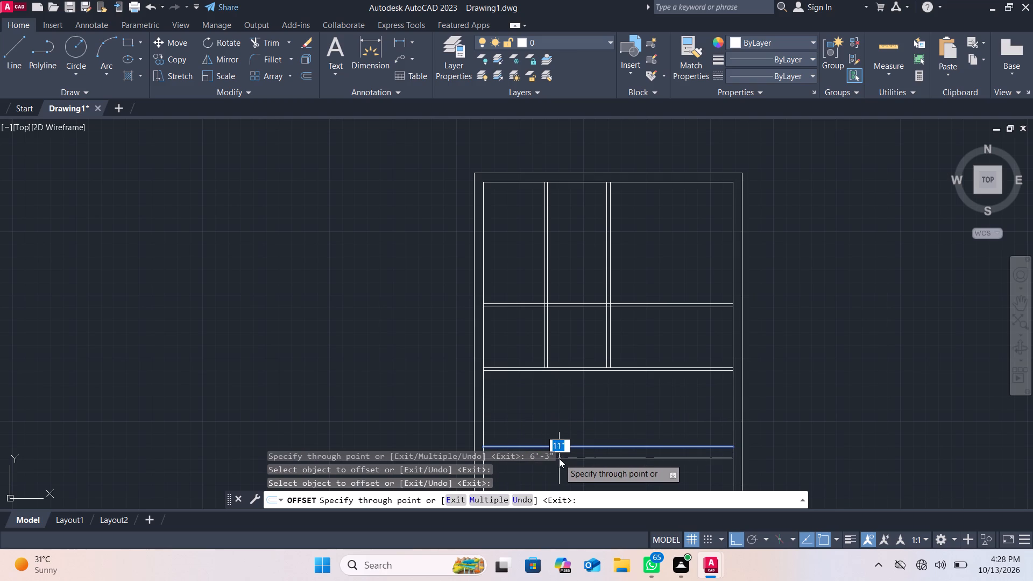
pyautogui.press('3')
pyautogui.press('Return')
# Create another vertical partition by offsetting the left wall's inner line 7' to the right and that new line 3" further right.
pyautogui.scroll(-1, 558, 458)
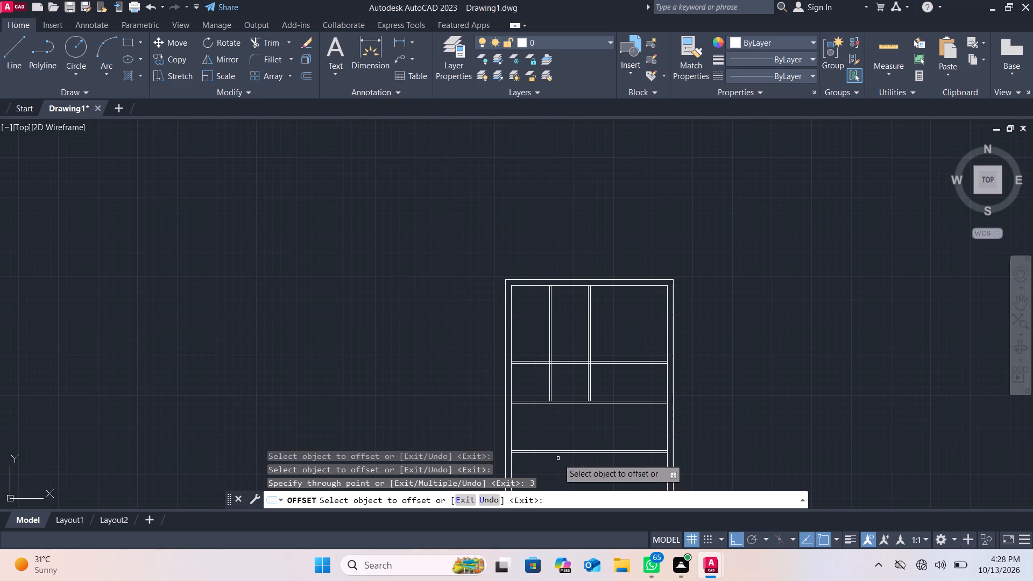
pyautogui.moveTo(558, 460); pyautogui.dragTo(542, 375, button='middle')
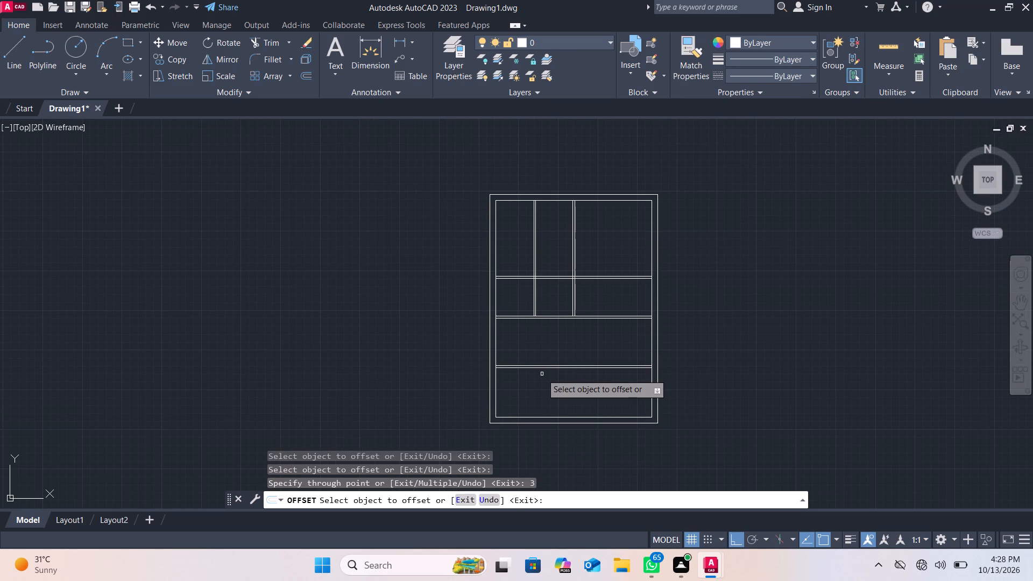
pyautogui.click(495, 380)
pyautogui.write("7'")
pyautogui.press('Return')
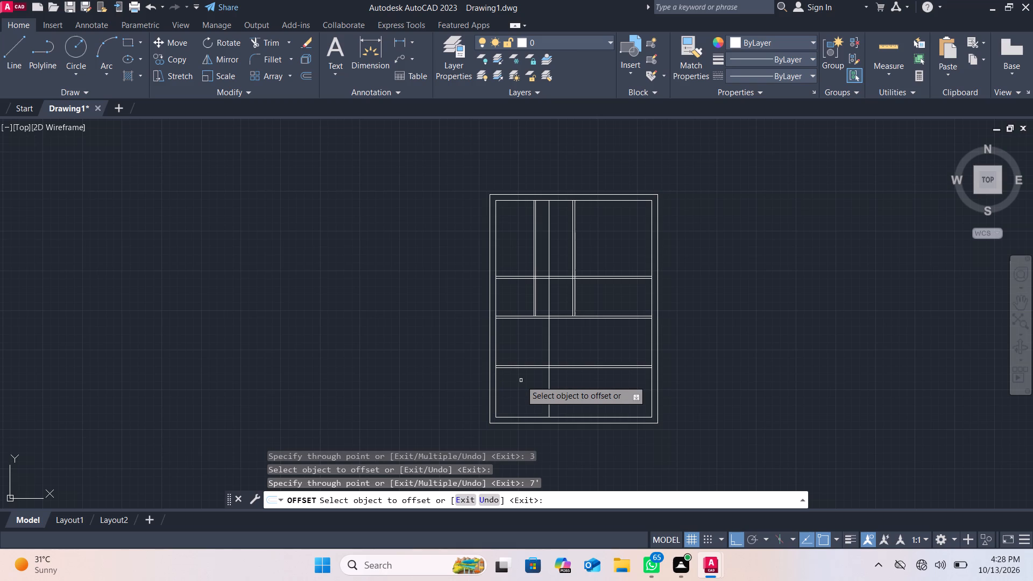
pyautogui.click(549, 377)
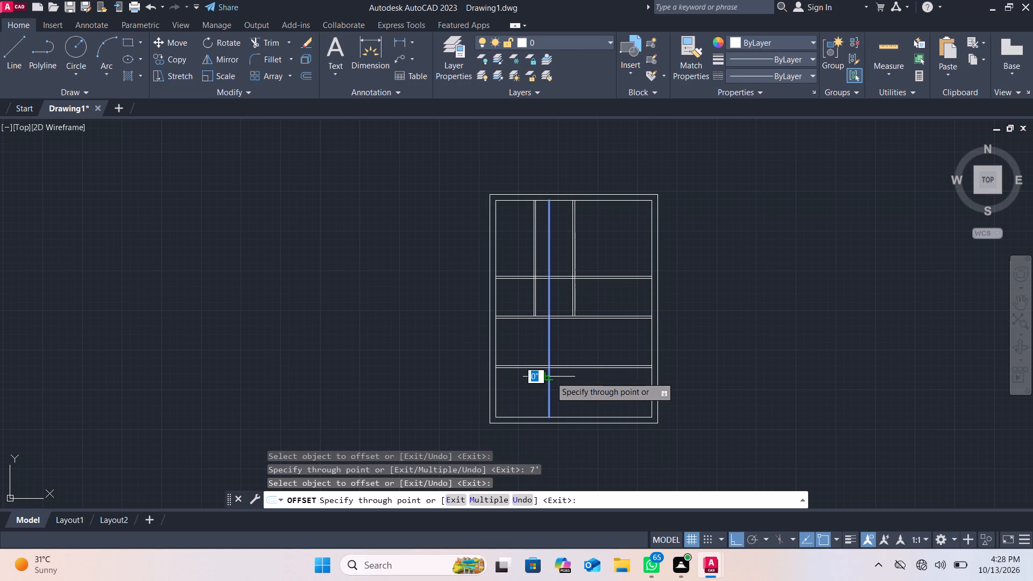
pyautogui.press('3')
pyautogui.press('Return')
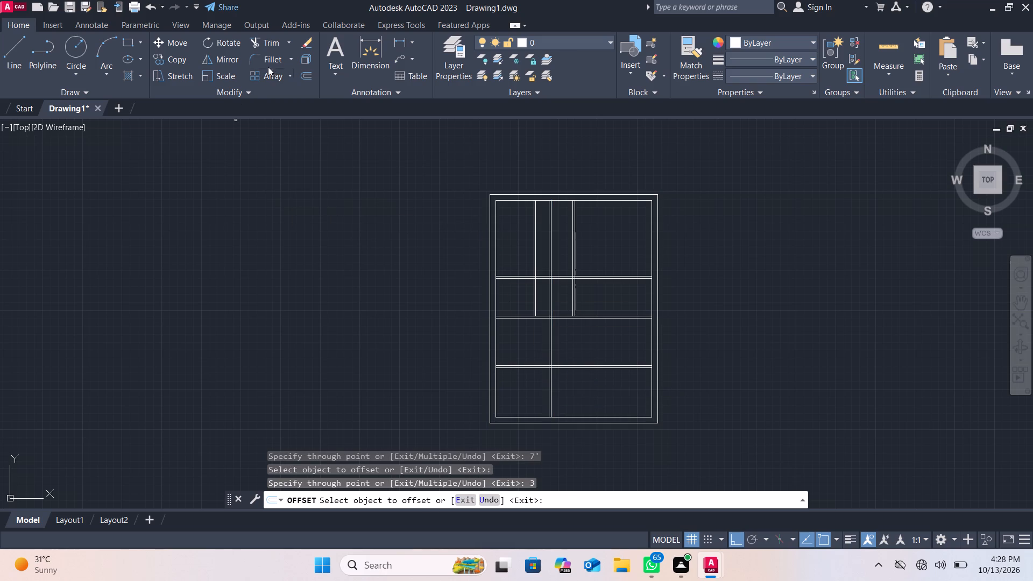
# Trim the new vertical partition's lines out of the three spaces above the third horizontal partition.
pyautogui.click(271, 46)
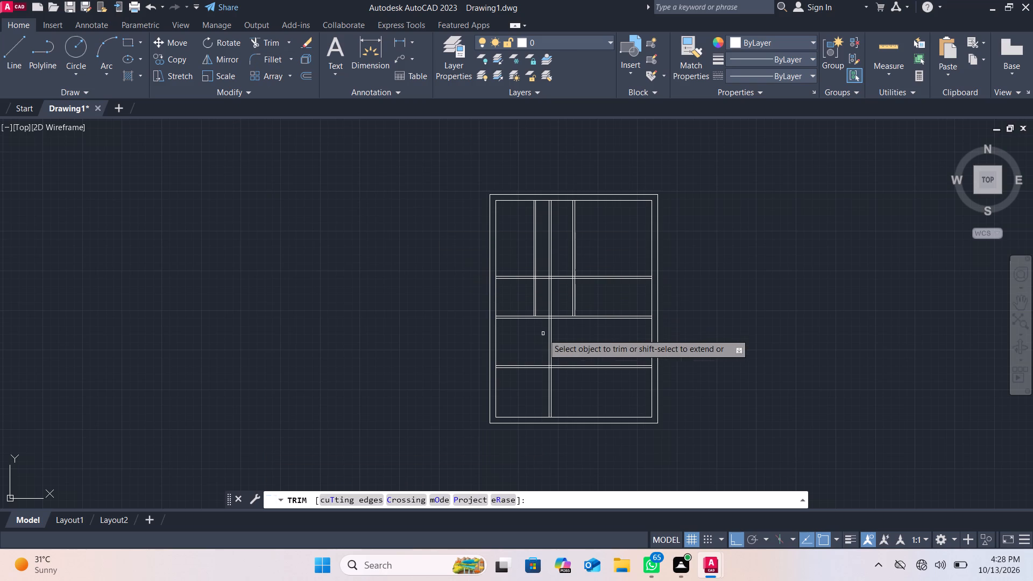
pyautogui.moveTo(543, 333); pyautogui.dragTo(572, 333)
pyautogui.moveTo(546, 292); pyautogui.dragTo(557, 292)
pyautogui.moveTo(545, 260); pyautogui.dragTo(555, 259)
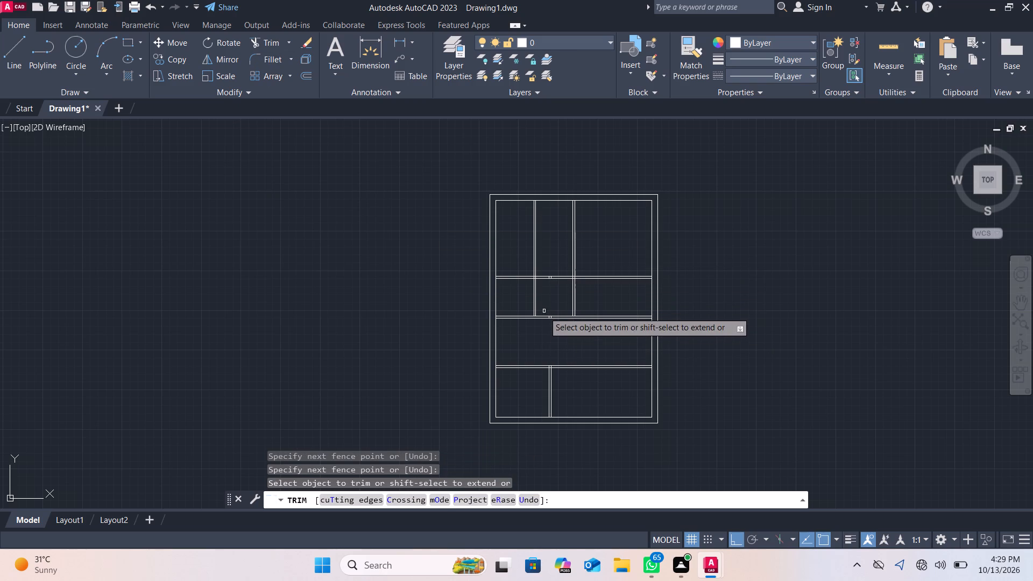
# Trim away the leftmost vertical partition's two lines above the top horizontal partition.
pyautogui.moveTo(529, 252); pyautogui.dragTo(535, 251)
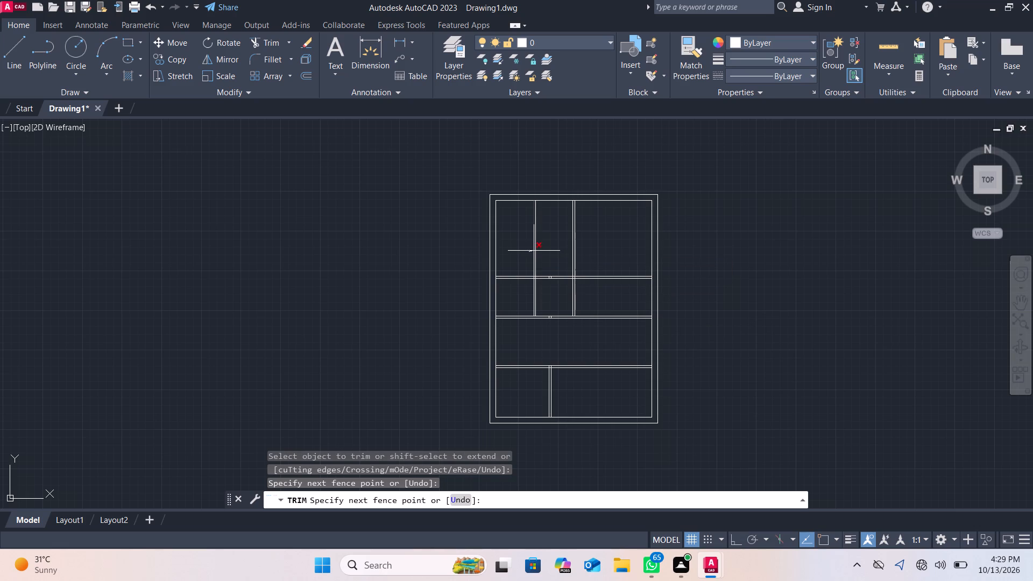
pyautogui.moveTo(535, 251); pyautogui.dragTo(542, 250)
# Trim the leftover short segments of the 7' vertical partition inside the upper two horizontal partitions.
pyautogui.scroll(3, 562, 294)
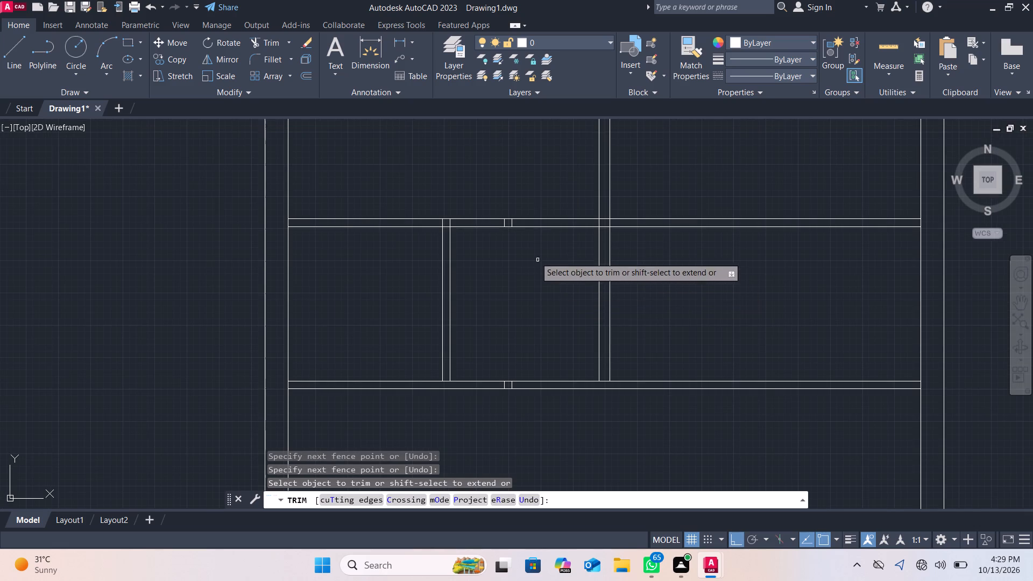
pyautogui.moveTo(502, 226); pyautogui.dragTo(514, 224)
pyautogui.click(512, 223)
pyautogui.scroll(1, 532, 362)
pyautogui.moveTo(488, 401); pyautogui.dragTo(489, 401)
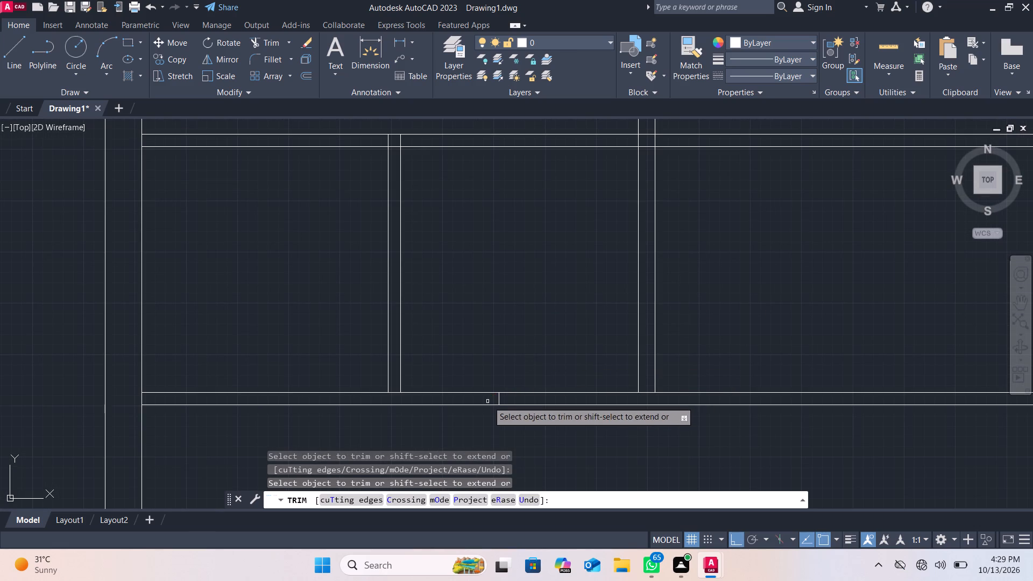
pyautogui.moveTo(489, 401); pyautogui.dragTo(499, 400)
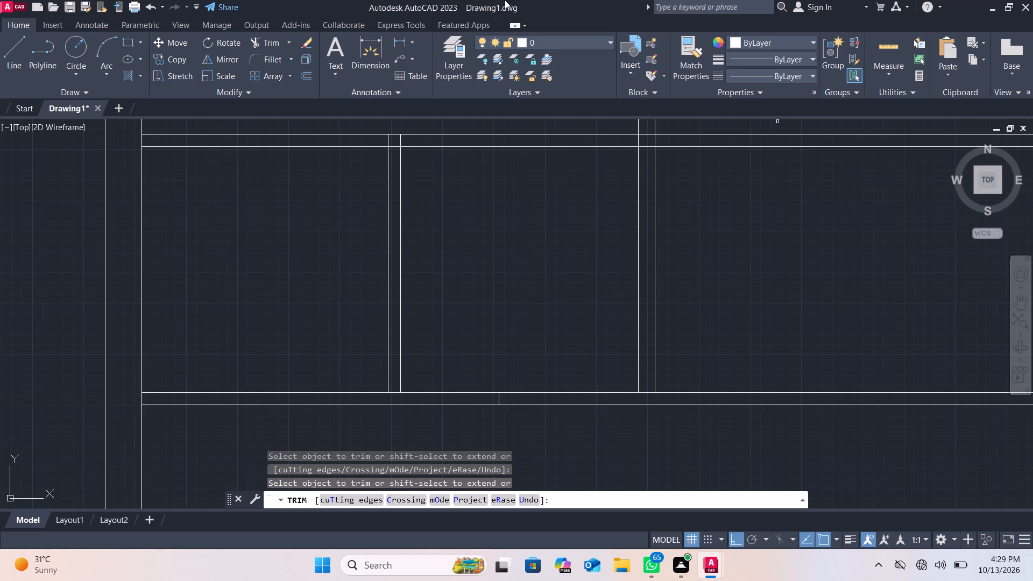
pyautogui.scroll(-1, 439, 145)
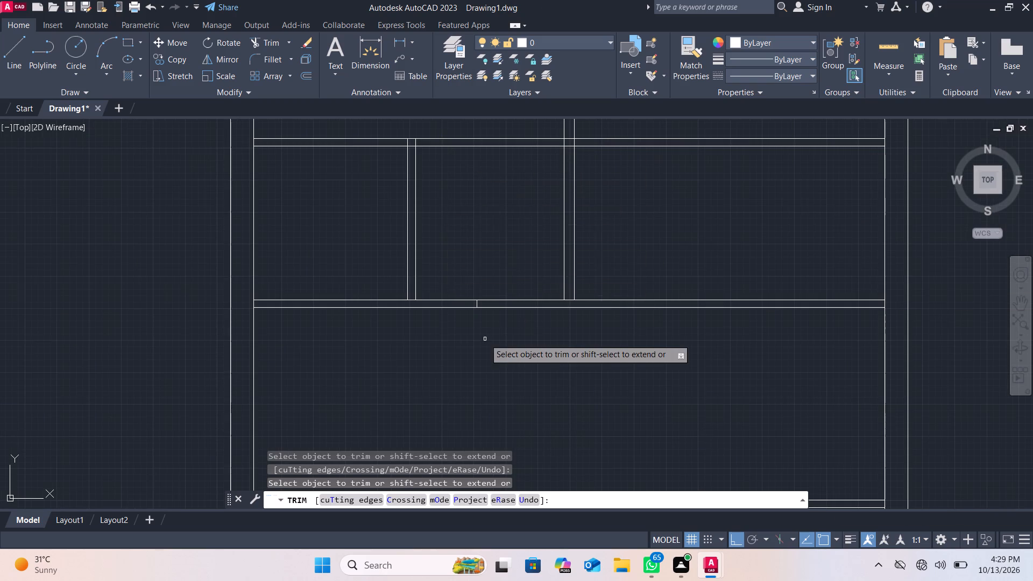
pyautogui.scroll(2, 485, 337)
pyautogui.click(458, 254)
pyautogui.scroll(-3, 458, 254)
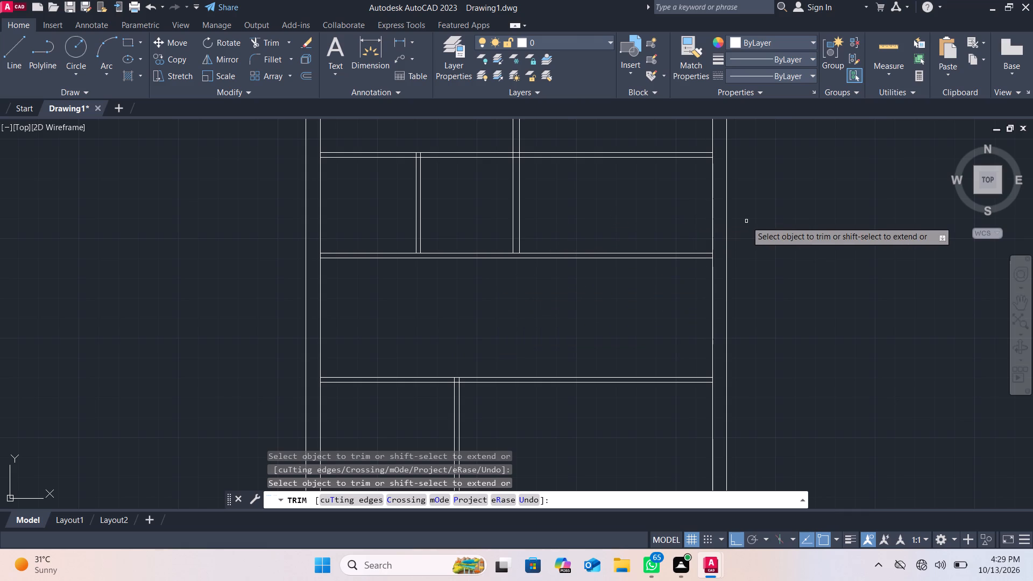
pyautogui.scroll(-2, 671, 222)
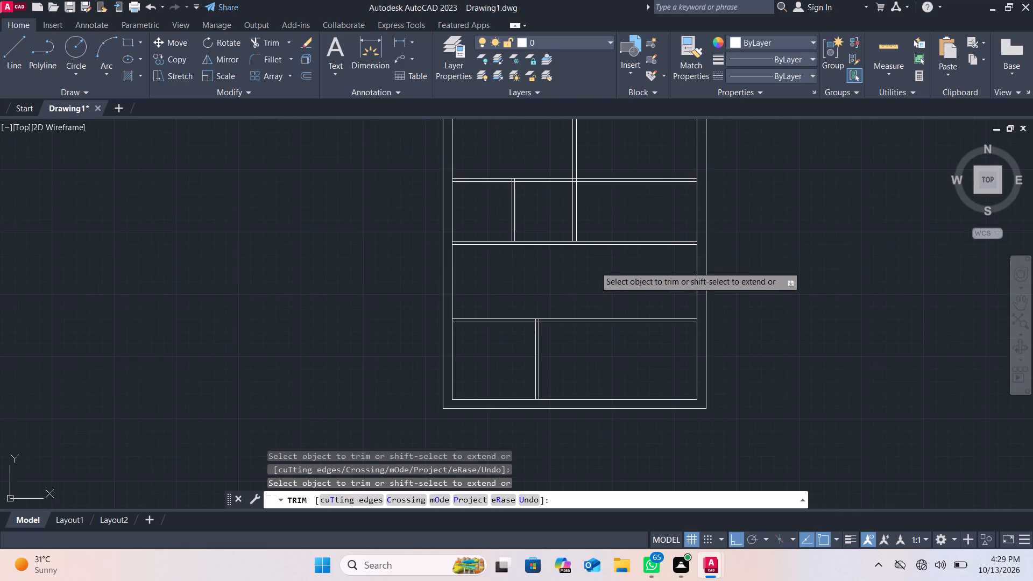
# Check the plan's dimensions around the lower rooms with the Quick measure tool.
pyautogui.scroll(2, 562, 372)
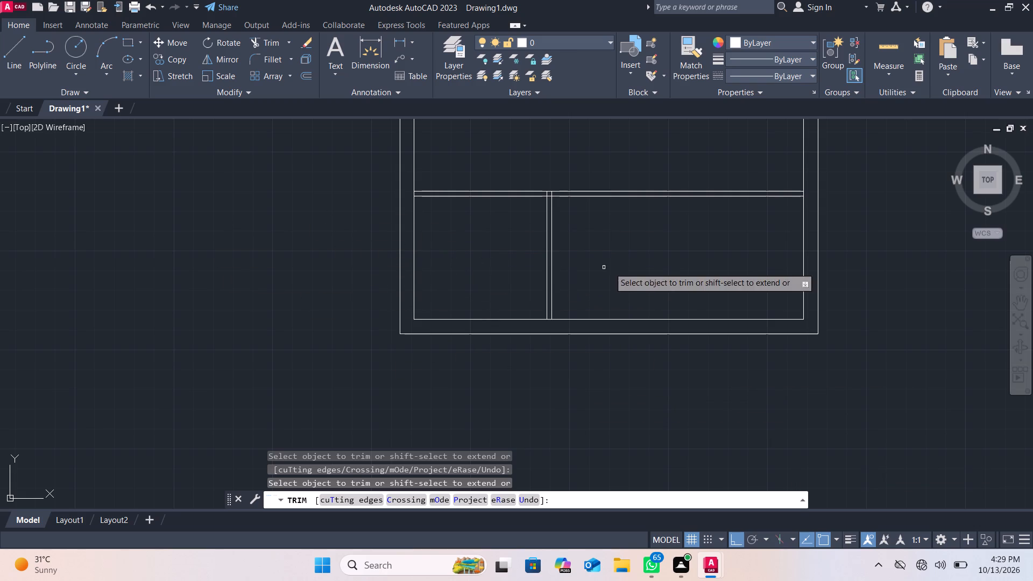
pyautogui.moveTo(611, 267); pyautogui.dragTo(618, 386, button='middle')
pyautogui.click(879, 52)
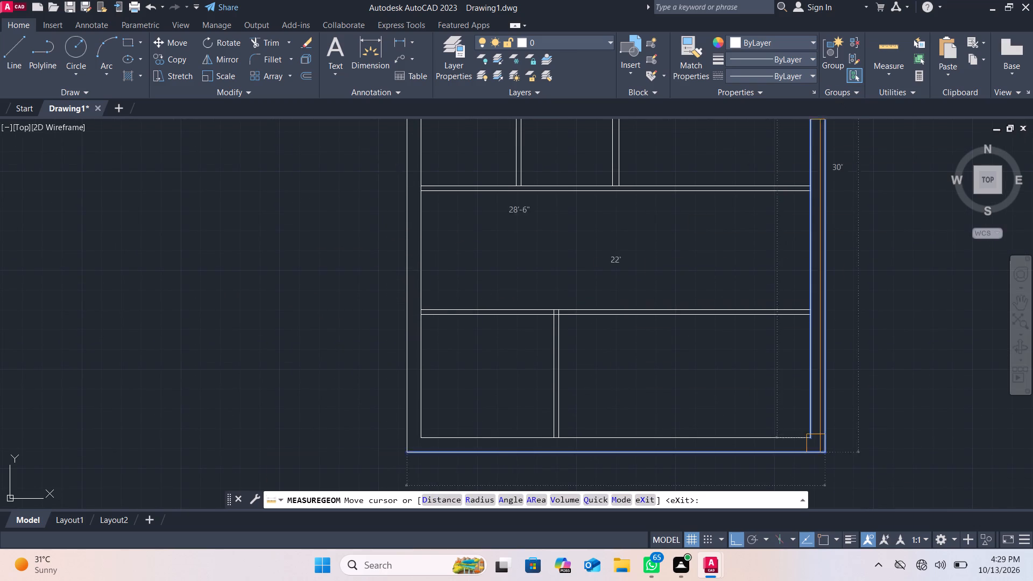
pyautogui.moveTo(572, 261); pyautogui.dragTo(574, 324, button='middle')
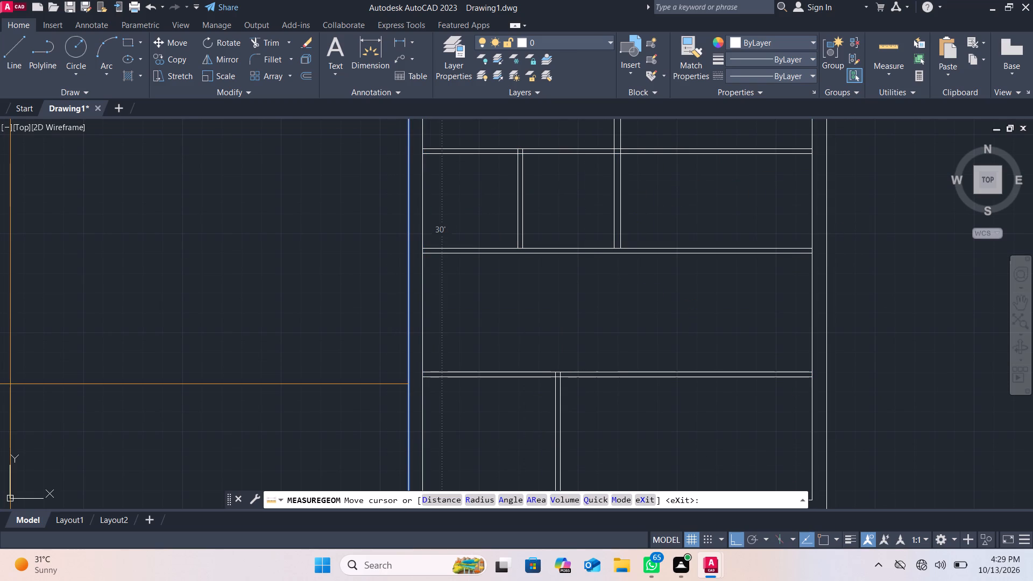
pyautogui.press('Escape')
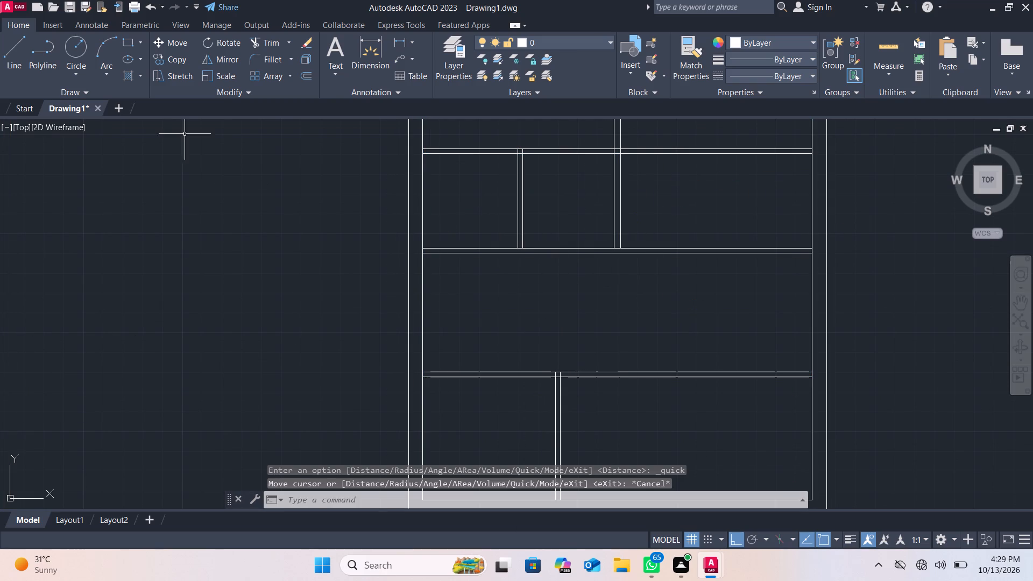
# Create a vertical partition near the right wall by offsetting its inner line 5' to the left and that new line 3" further left.
pyautogui.click(312, 74)
pyautogui.press('Return')
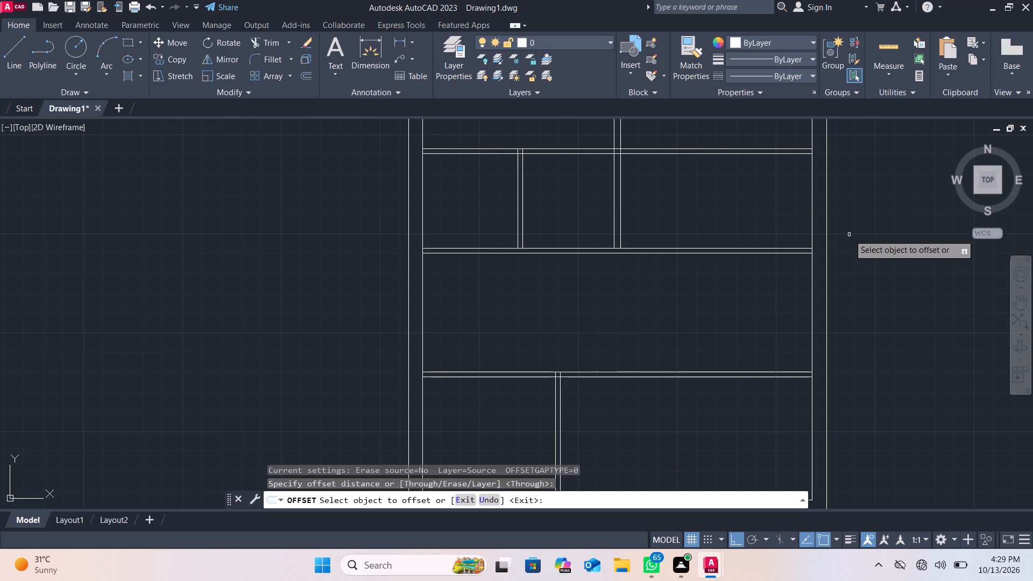
pyautogui.click(812, 224)
pyautogui.write("5'")
pyautogui.press('Return')
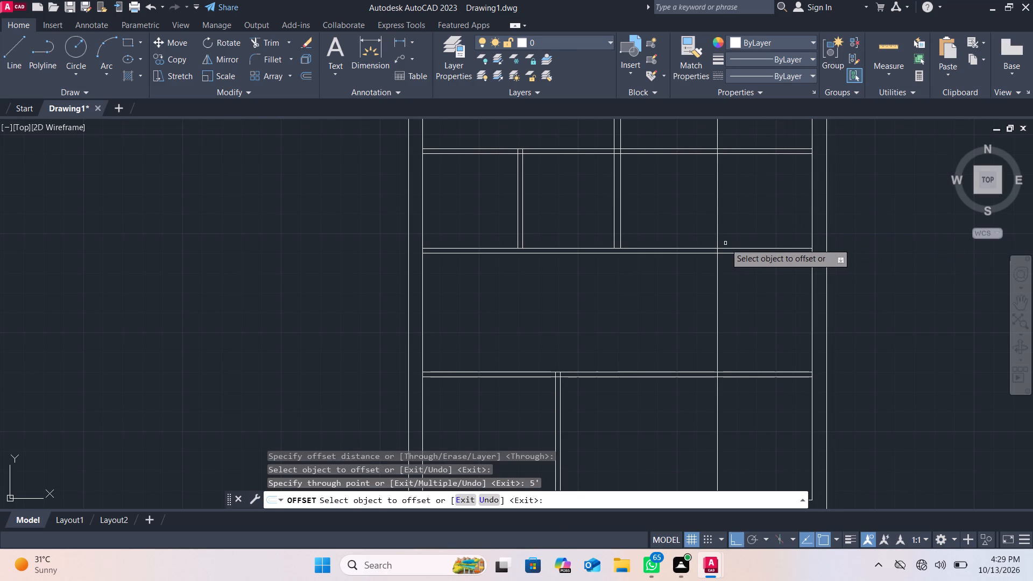
pyautogui.click(719, 233)
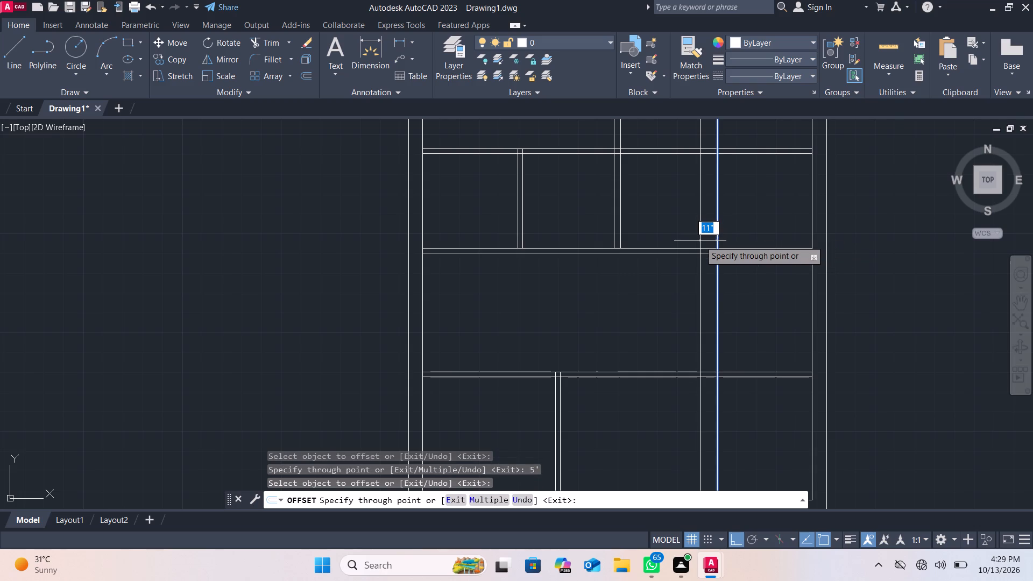
pyautogui.press('3')
pyautogui.press('Return')
pyautogui.moveTo(699, 241); pyautogui.dragTo(681, 372, button='middle')
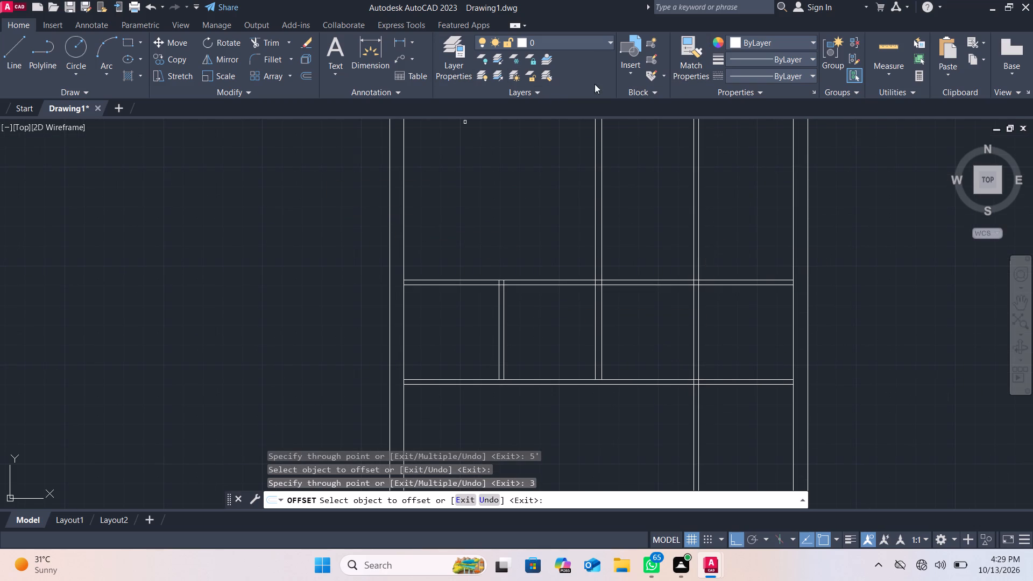
# Trim the new right-hand vertical partition's lines above and within the top horizontal partition.
pyautogui.scroll(1, 287, 51)
pyautogui.click(267, 45)
pyautogui.moveTo(689, 192); pyautogui.dragTo(709, 190)
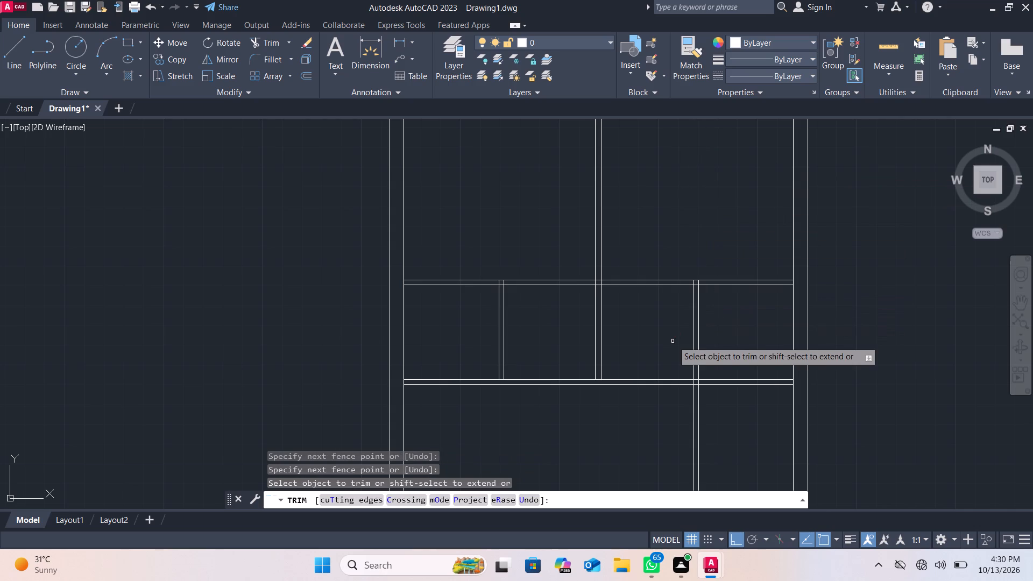
pyautogui.scroll(1, 660, 318)
pyautogui.scroll(1, 756, 269)
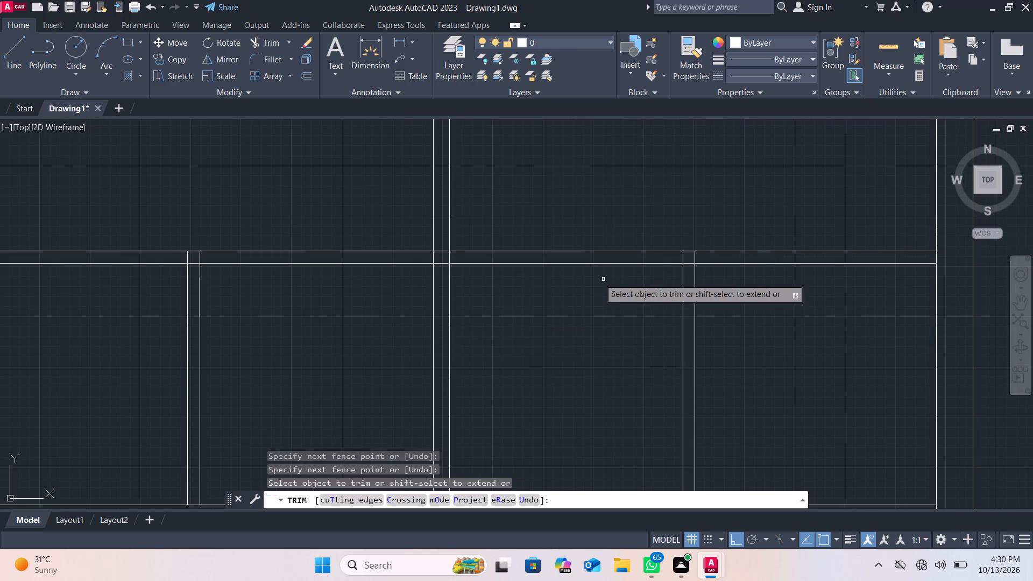
pyautogui.scroll(1, 641, 261)
pyautogui.moveTo(689, 259); pyautogui.dragTo(732, 259)
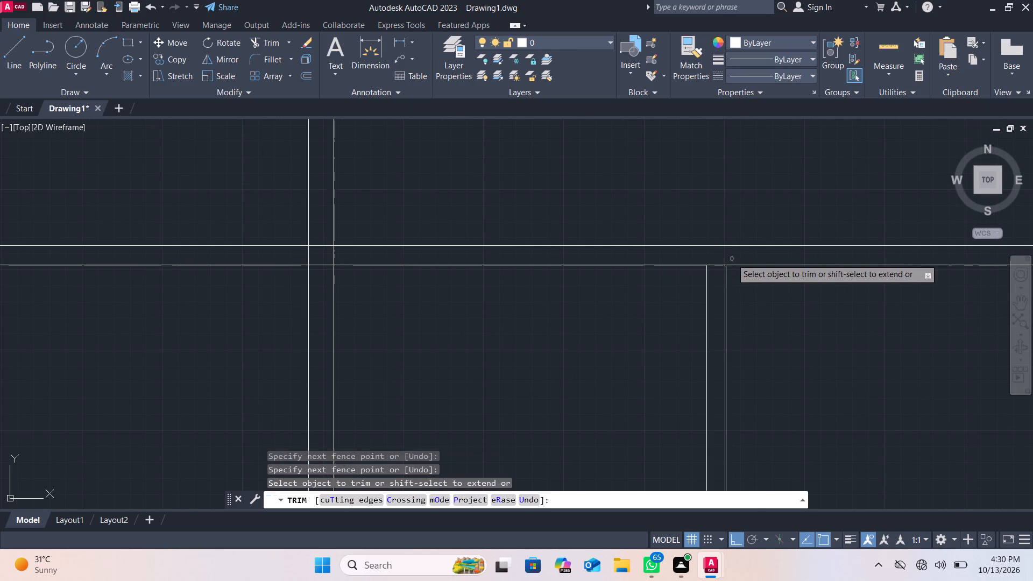
# Trim the left-hand vertical partition's short line ends inside the upper horizontal partition.
pyautogui.moveTo(213, 287); pyautogui.dragTo(618, 344, button='middle')
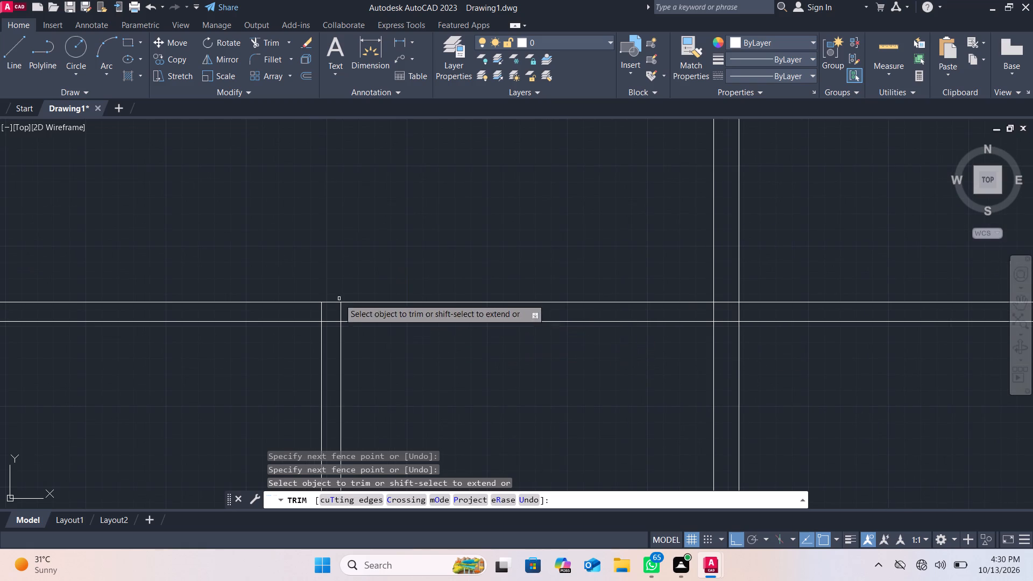
pyautogui.moveTo(305, 307); pyautogui.dragTo(381, 322)
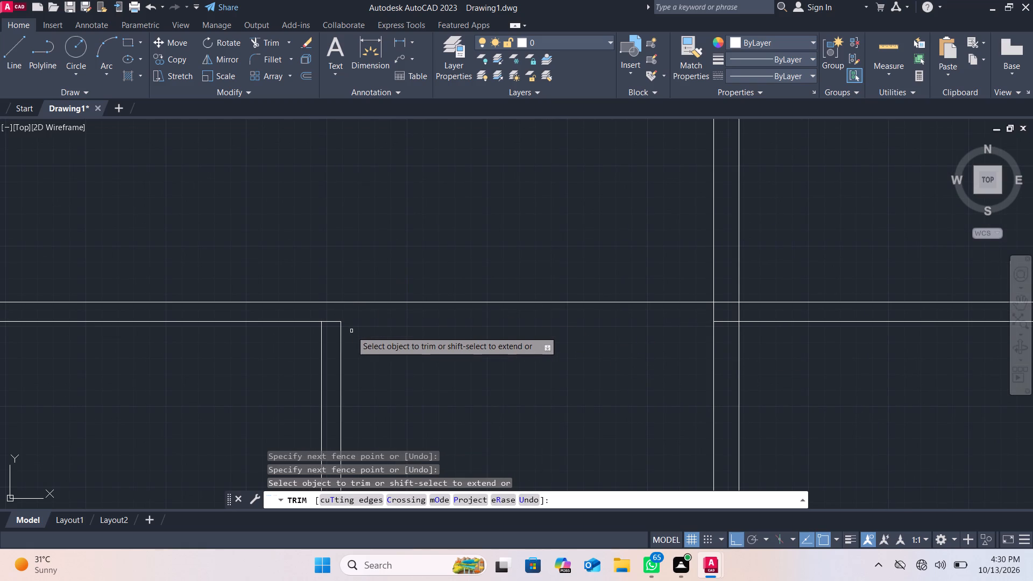
pyautogui.hotkey('ctrl', 'z')
pyautogui.scroll(-1, 353, 330)
pyautogui.moveTo(353, 330); pyautogui.dragTo(595, 366, button='middle')
pyautogui.moveTo(315, 318); pyautogui.dragTo(337, 320)
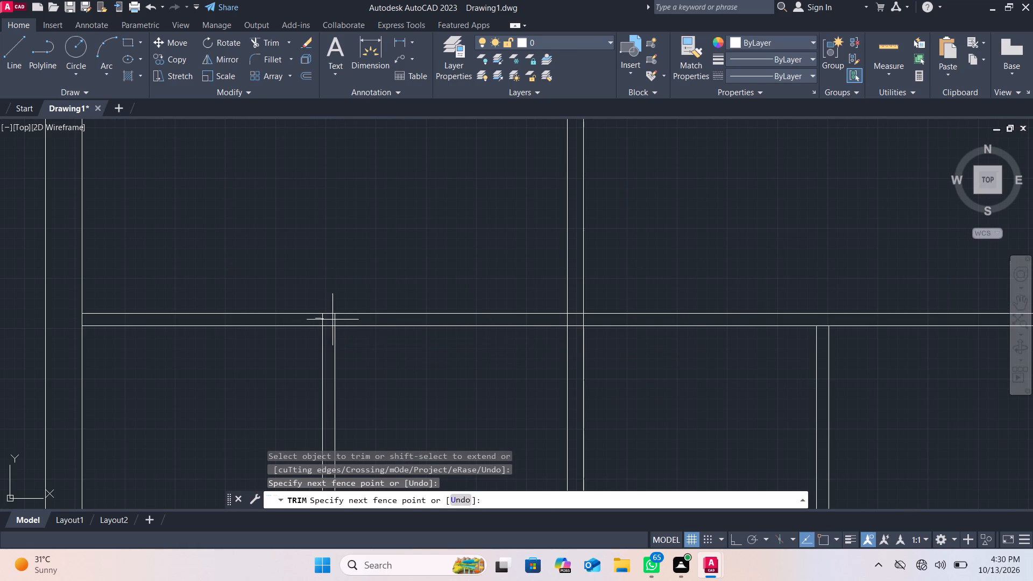
pyautogui.moveTo(337, 320); pyautogui.dragTo(345, 320)
# Trim away the central vertical partition's lines directly below the upper horizontal partition.
pyautogui.scroll(-2, 508, 374)
pyautogui.scroll(1, 511, 378)
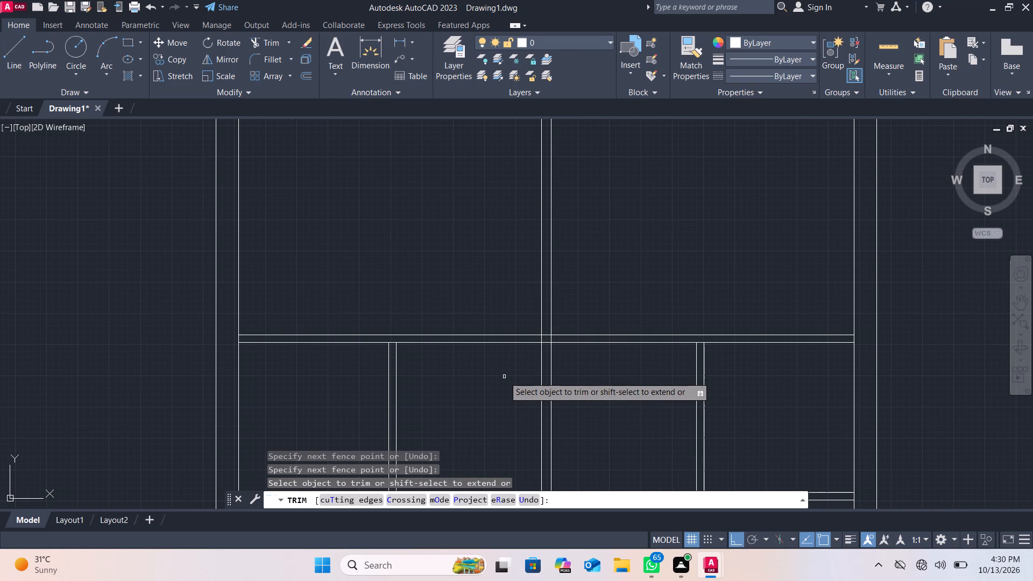
pyautogui.moveTo(505, 377); pyautogui.dragTo(565, 386)
# Trim the two lower horizontal partitions across the central space, up to the right-hand vertical partition.
pyautogui.scroll(-2, 565, 386)
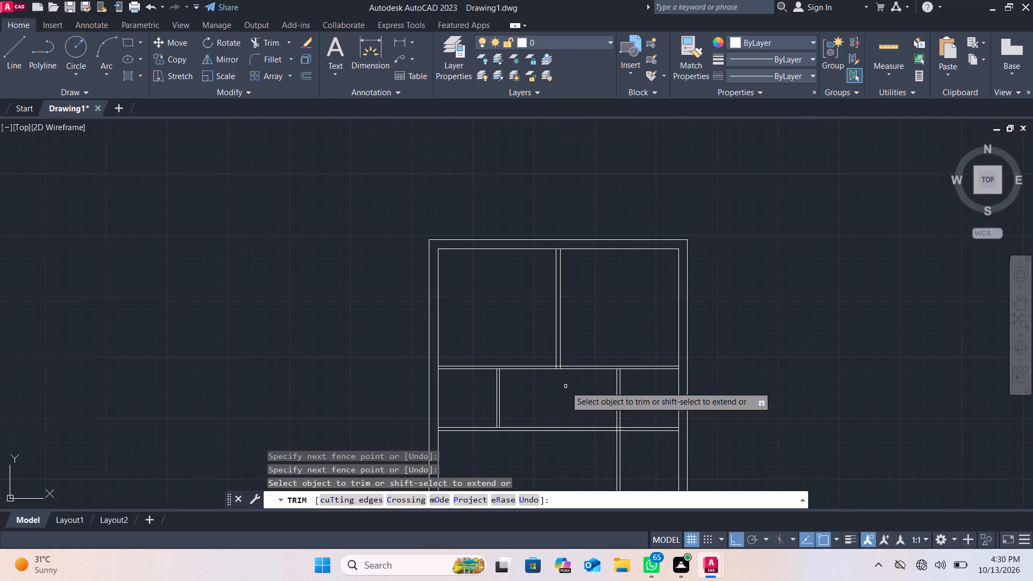
pyautogui.moveTo(565, 386); pyautogui.dragTo(569, 317, button='middle')
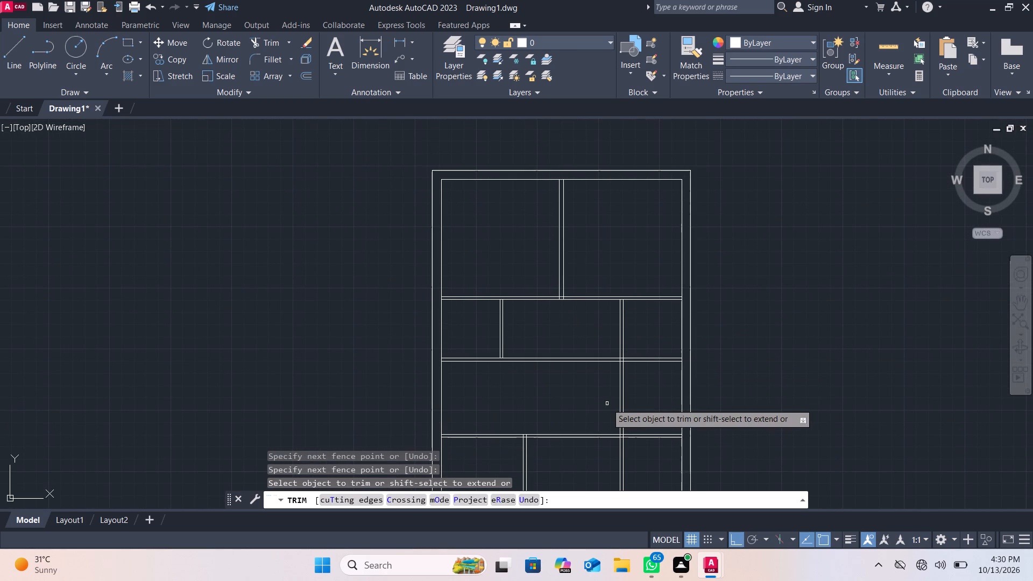
pyautogui.moveTo(569, 416); pyautogui.dragTo(564, 384)
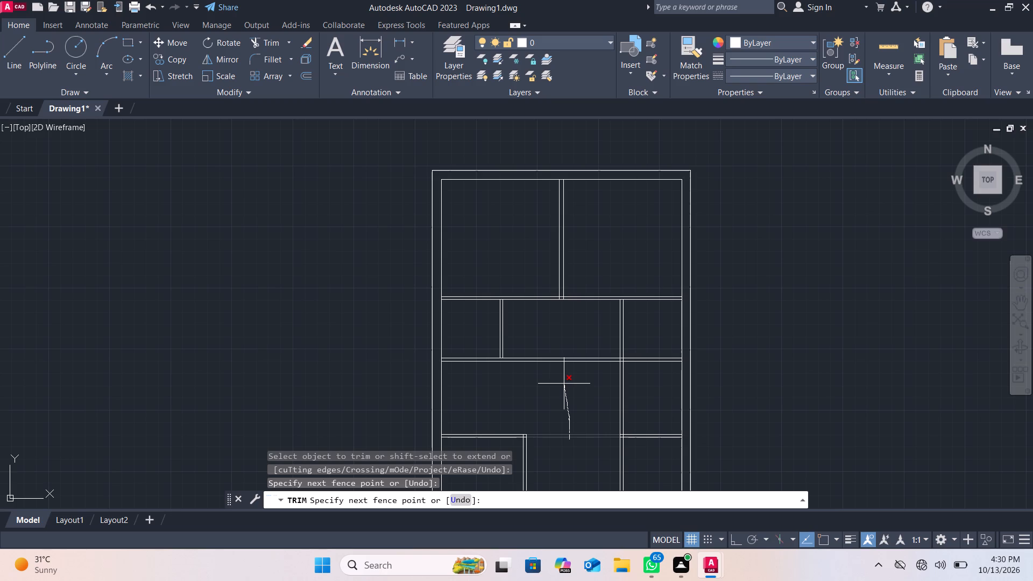
pyautogui.moveTo(564, 384); pyautogui.dragTo(564, 408)
pyautogui.moveTo(564, 408); pyautogui.dragTo(566, 355)
# Trim the right-hand vertical partition's lines between the two lower horizontal partitions.
pyautogui.scroll(-1, 572, 414)
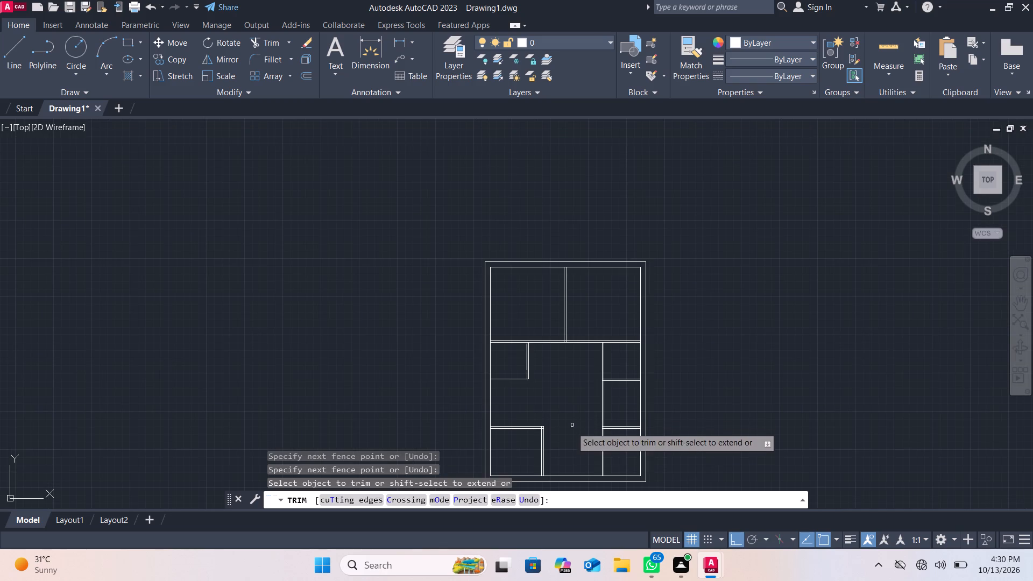
pyautogui.moveTo(563, 445); pyautogui.dragTo(572, 388, button='middle')
pyautogui.scroll(1, 572, 385)
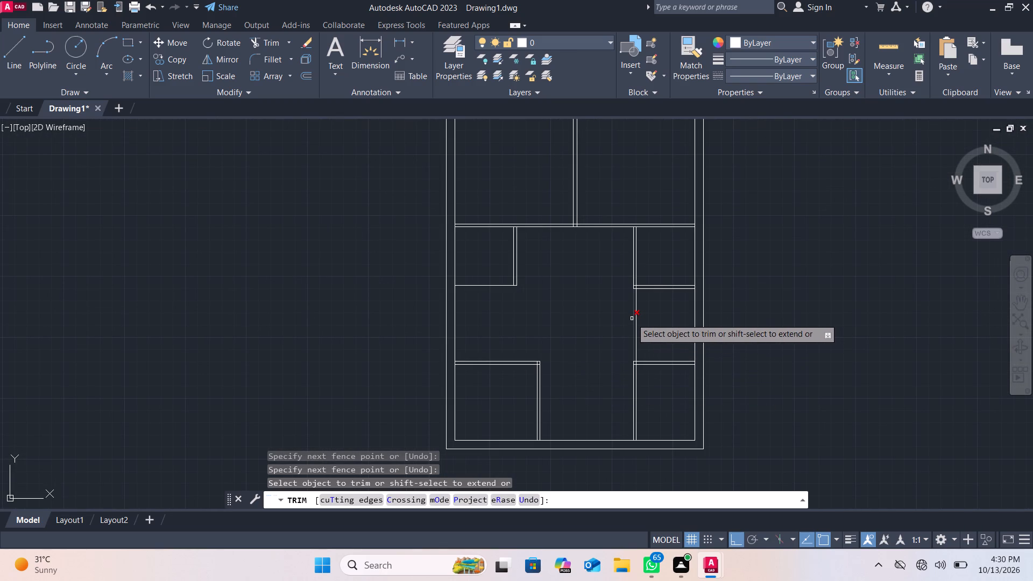
pyautogui.moveTo(632, 318); pyautogui.dragTo(640, 316)
pyautogui.moveTo(640, 316); pyautogui.dragTo(631, 316)
# Review the trimmed partition layout over the whole floor plan.
pyautogui.moveTo(656, 325); pyautogui.dragTo(656, 339, button='middle')
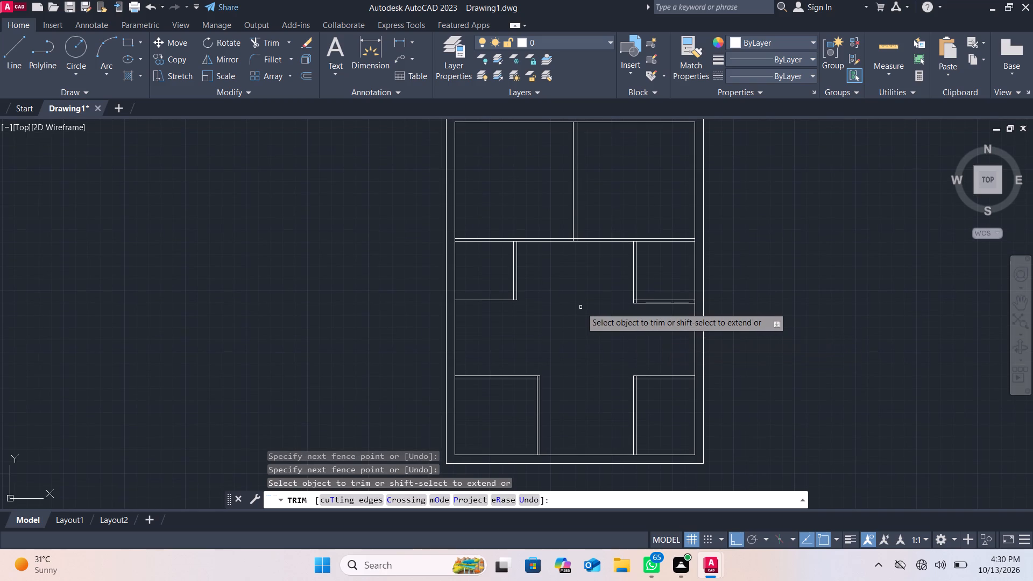
pyautogui.scroll(1, 580, 307)
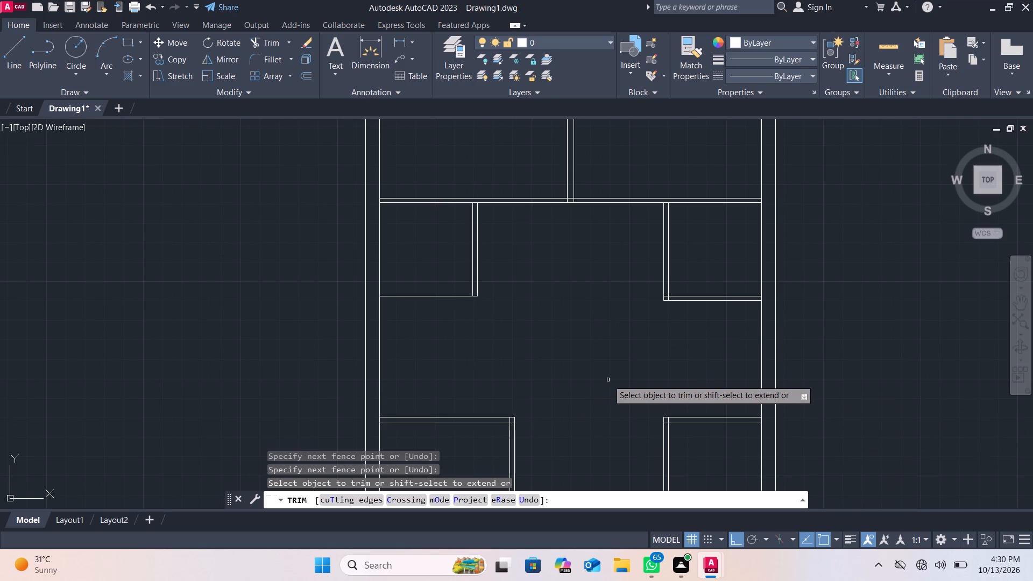
pyautogui.scroll(-3, 341, 284)
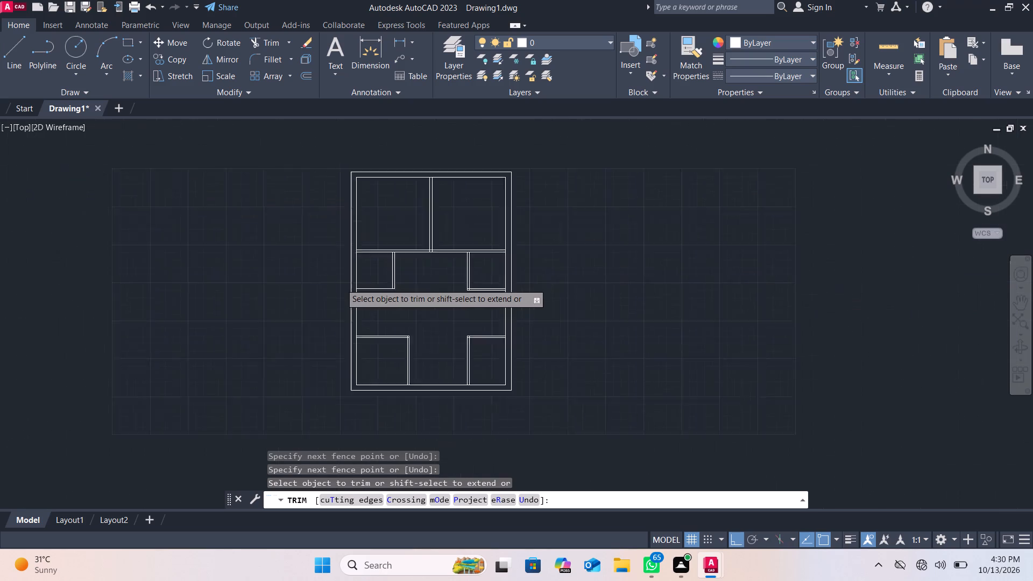
pyautogui.scroll(-2, 341, 284)
pyautogui.scroll(3, 397, 256)
pyautogui.moveTo(378, 264); pyautogui.dragTo(783, 202, button='middle')
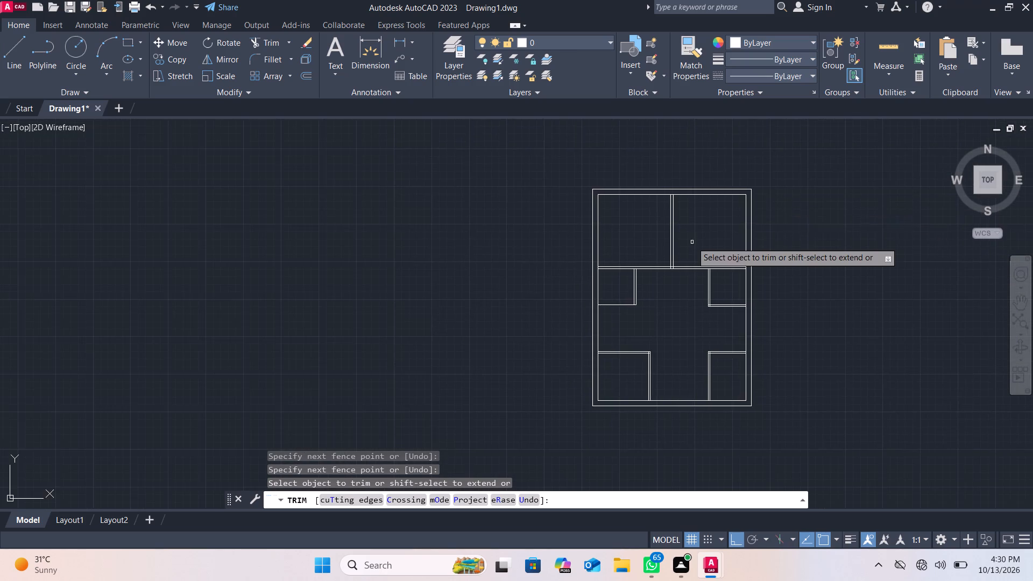
# Trim the short segments where the central vertical partition meets the upper horizontal partition, opening the junction between the walls.
pyautogui.scroll(2, 692, 242)
pyautogui.scroll(-1, 692, 242)
pyautogui.scroll(3, 681, 247)
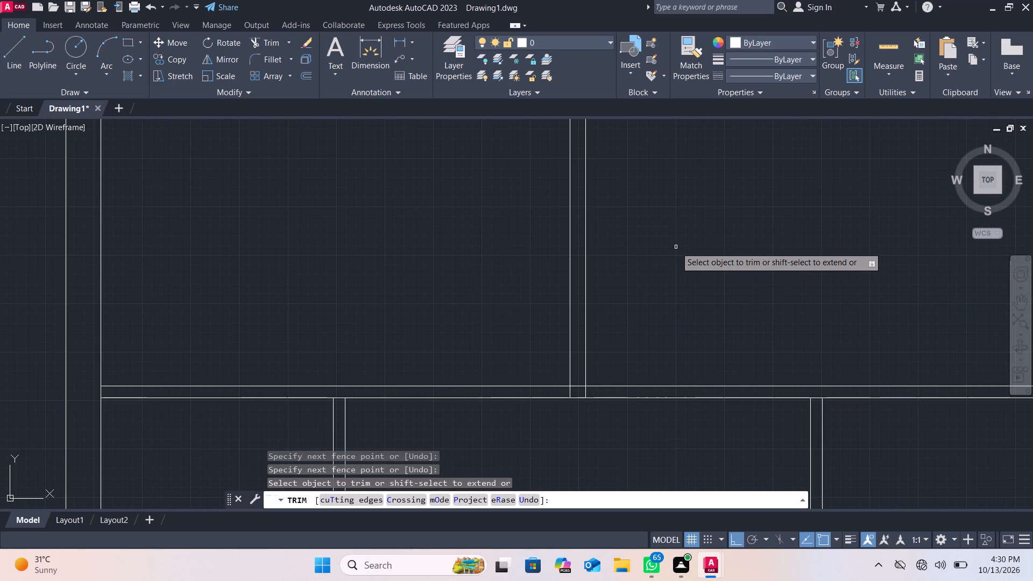
pyautogui.scroll(1, 676, 247)
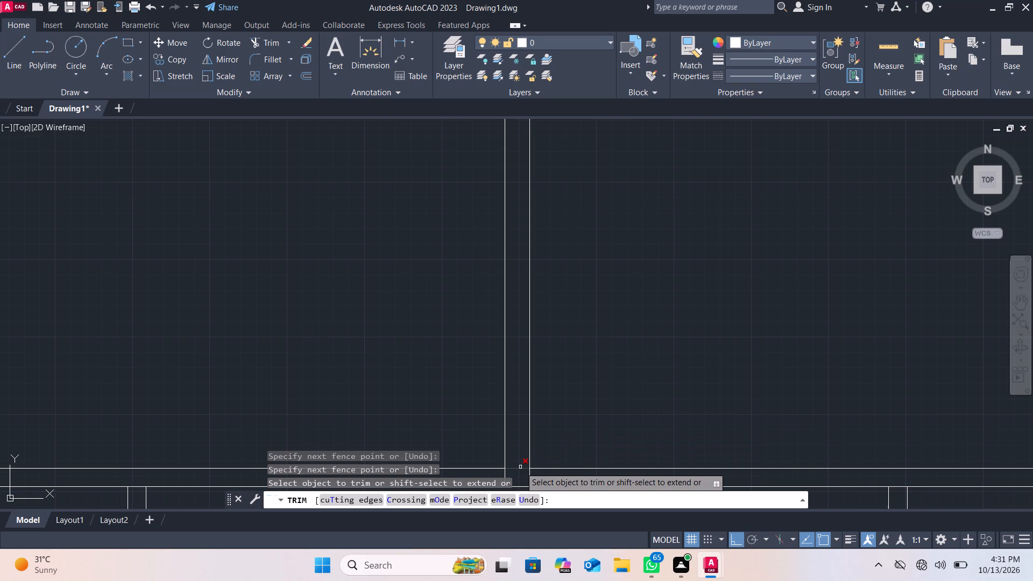
pyautogui.scroll(-2, 520, 467)
pyautogui.scroll(1, 518, 489)
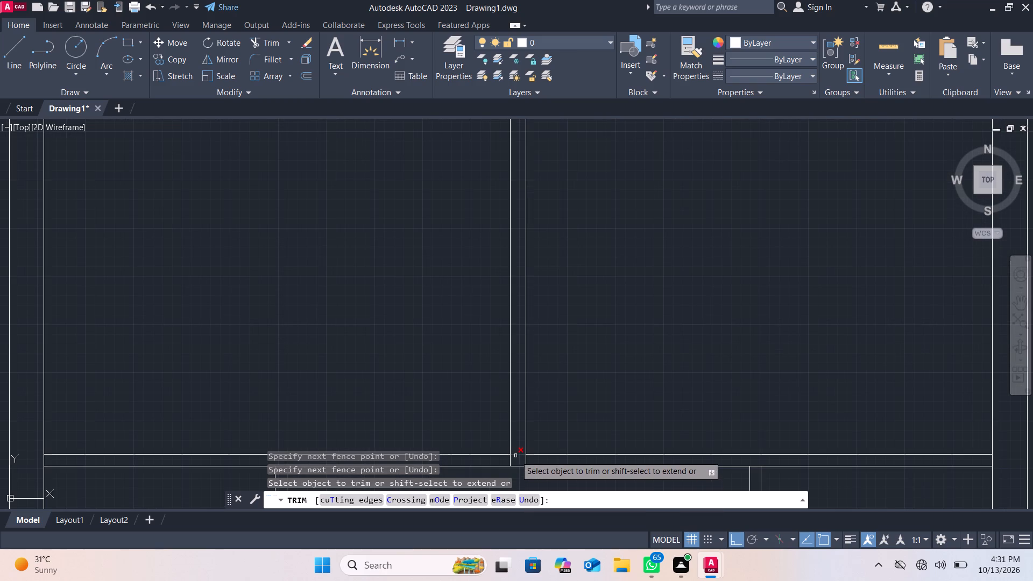
pyautogui.click(515, 456)
pyautogui.moveTo(531, 468); pyautogui.dragTo(545, 366, button='middle')
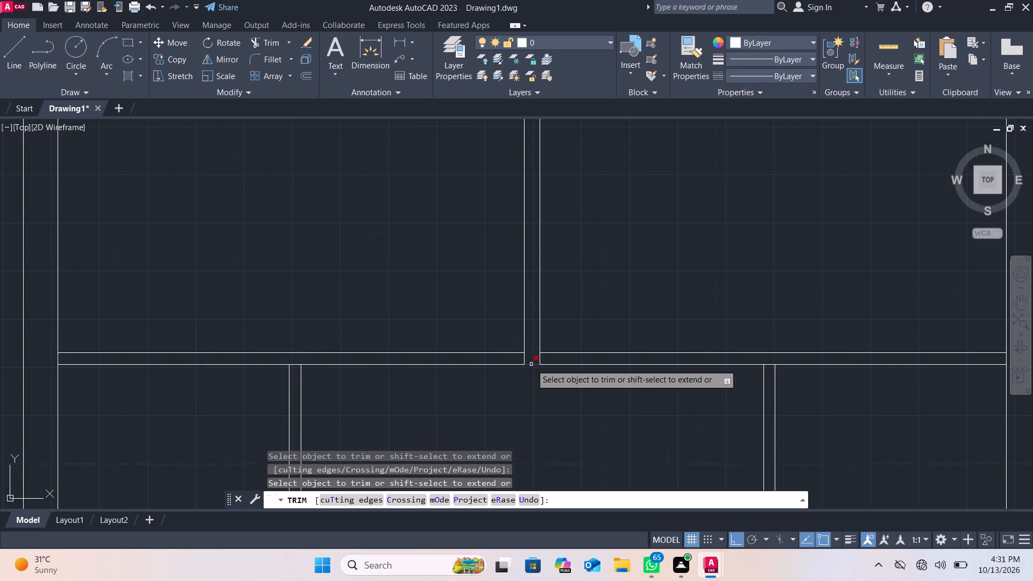
pyautogui.click(522, 359)
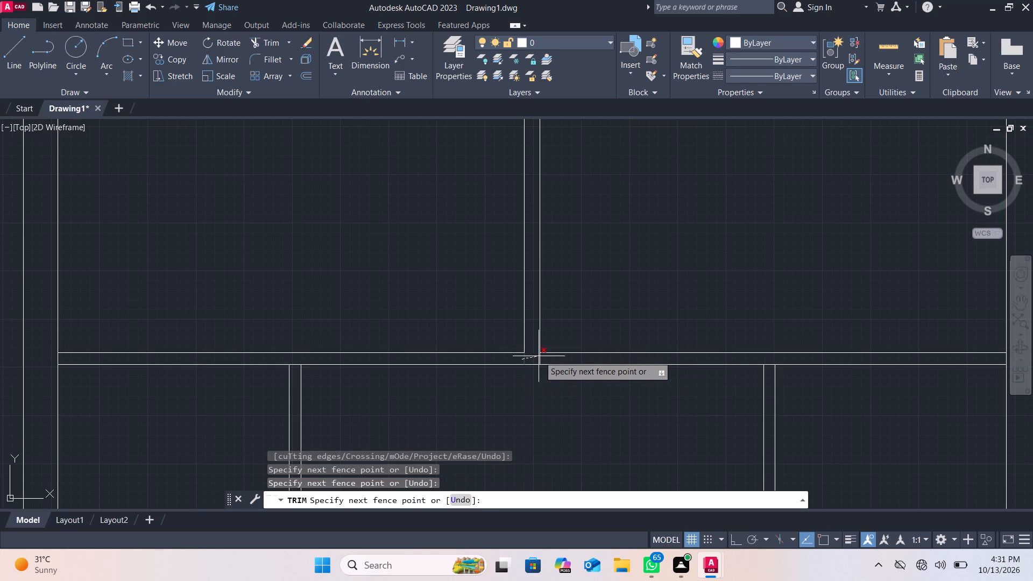
pyautogui.click(545, 359)
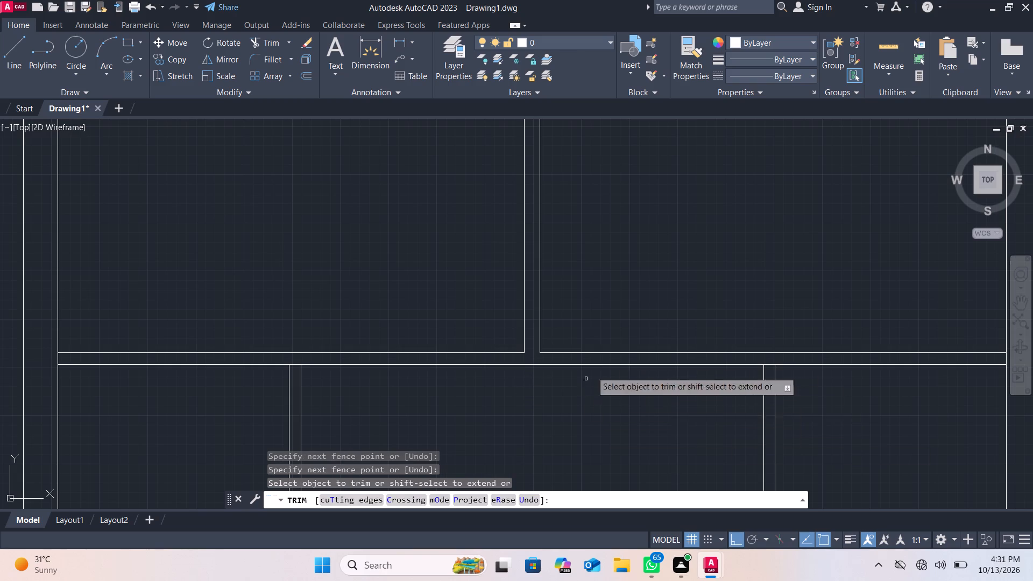
# Draw 3" jamb lines across the upper horizontal partition on both sides of the central vertical partition.
pyautogui.click(8, 49)
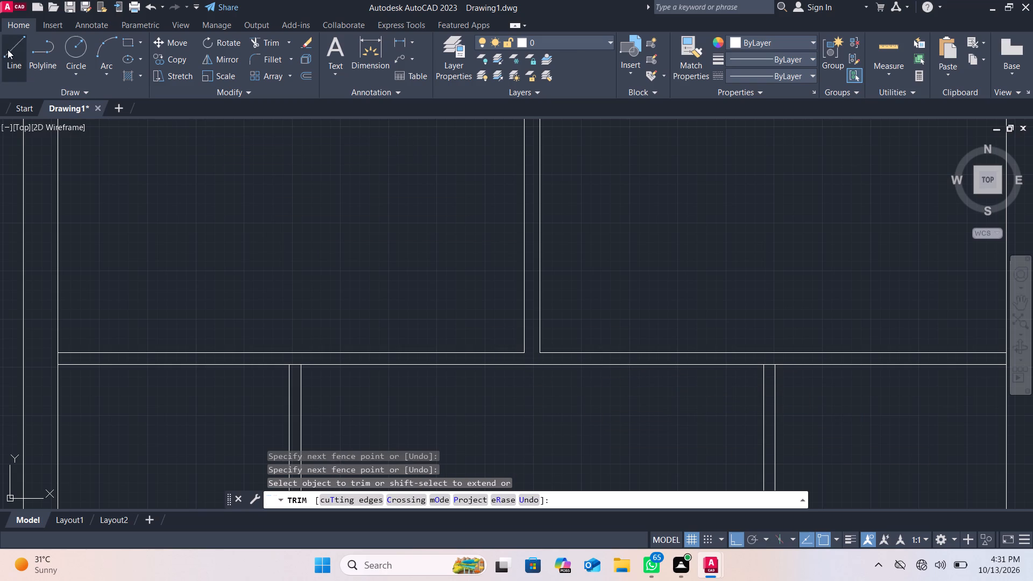
pyautogui.click(490, 353)
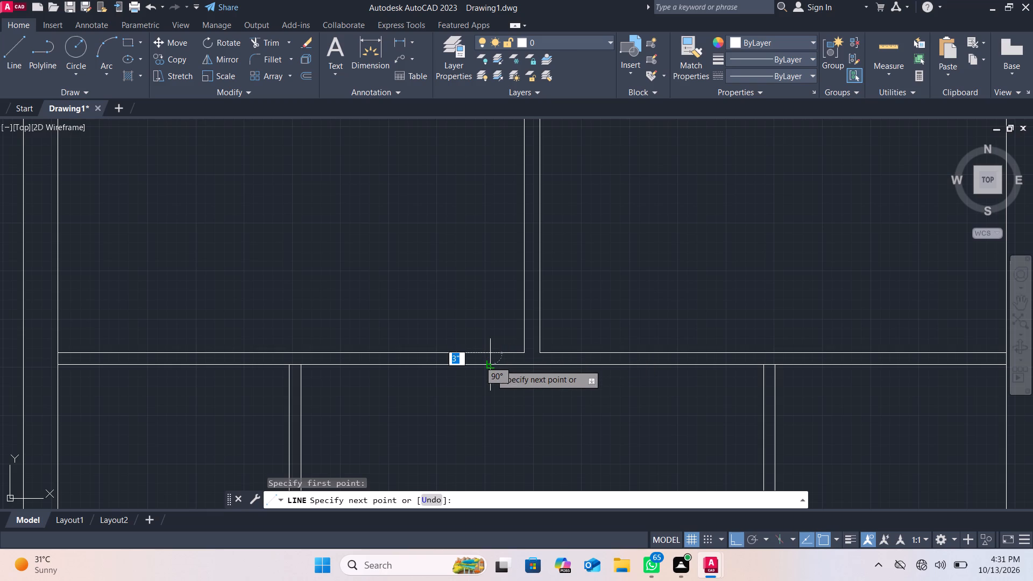
pyautogui.click(491, 364)
pyautogui.press('Escape')
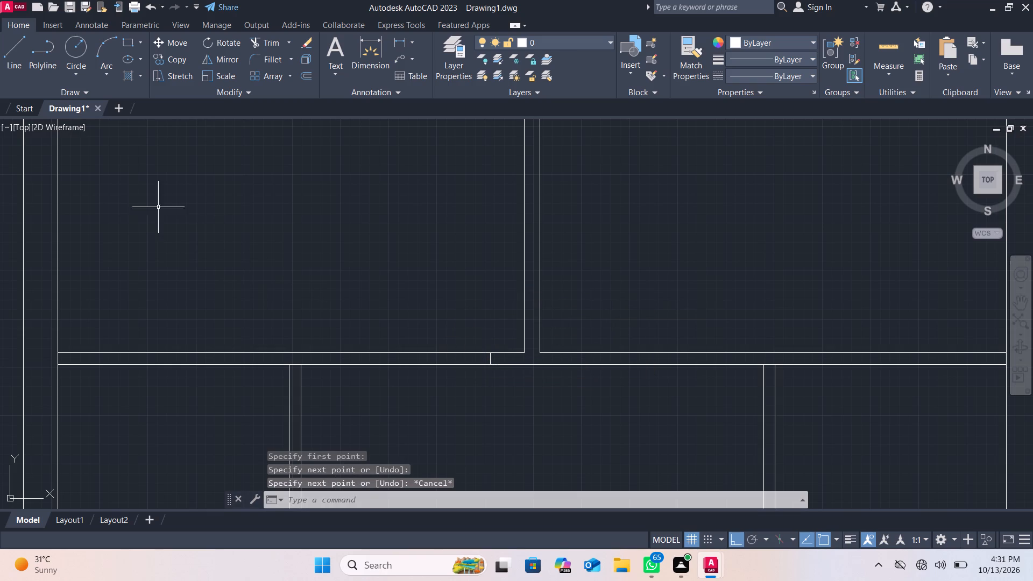
pyautogui.click(24, 54)
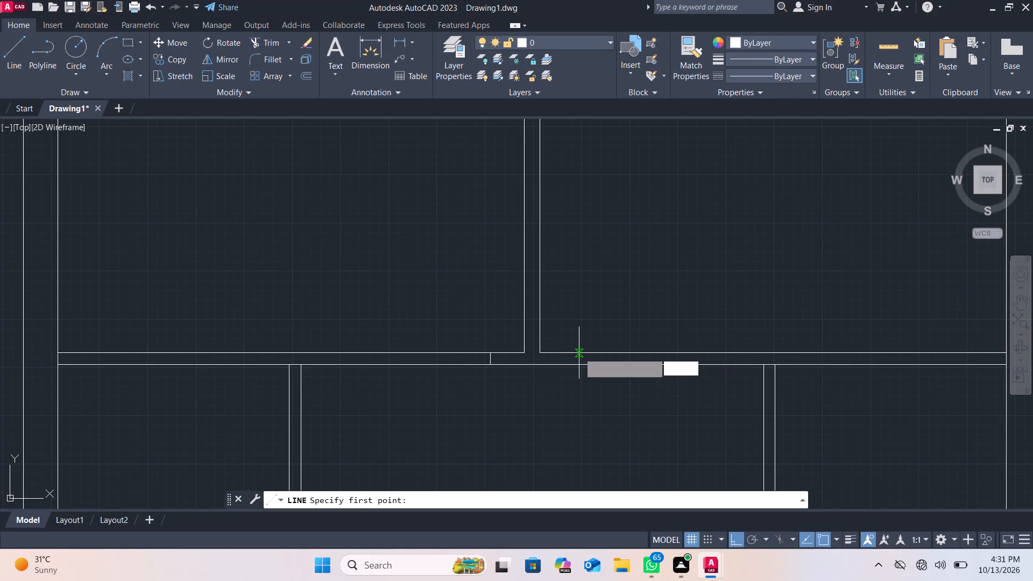
pyautogui.click(582, 352)
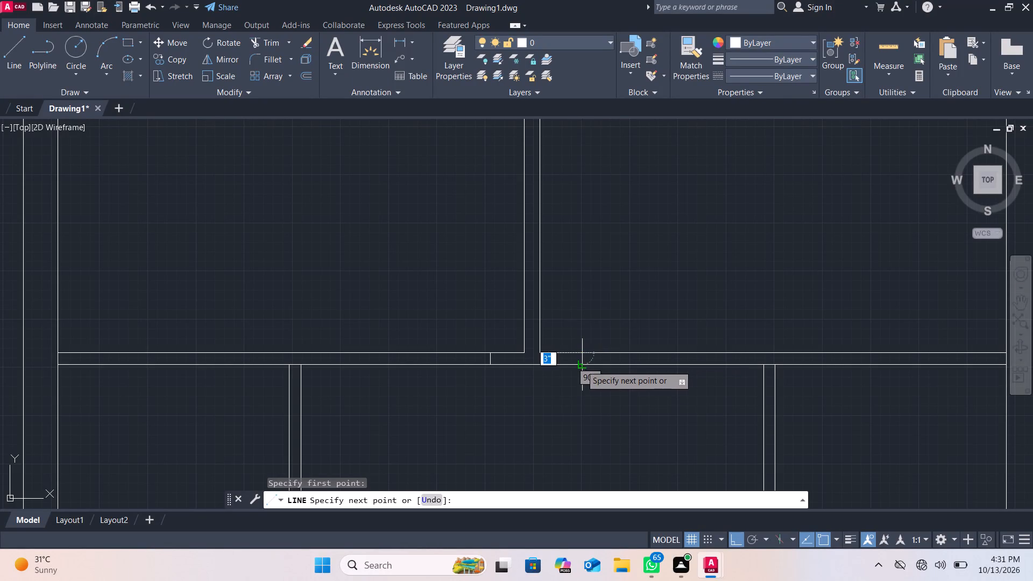
pyautogui.click(581, 365)
pyautogui.press('Escape')
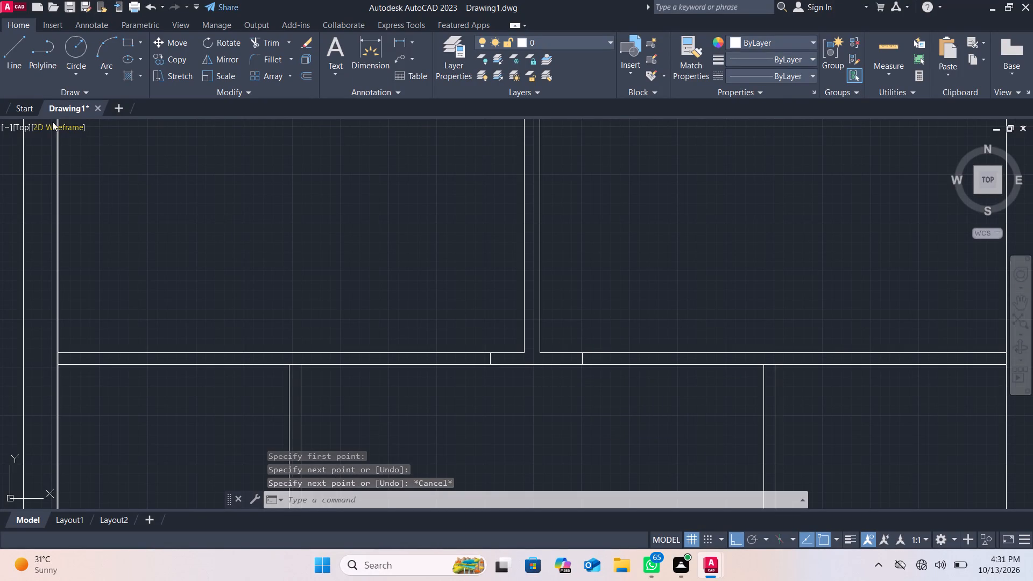
# Draw a jamb line across the upper horizontal partition just right of the left-hand vertical partition.
pyautogui.click(263, 45)
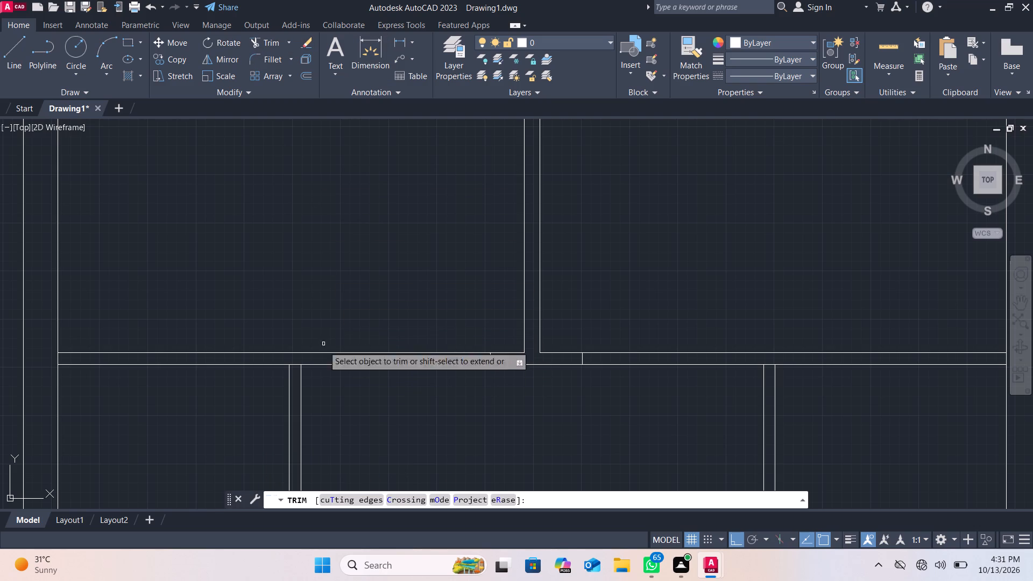
pyautogui.click(27, 48)
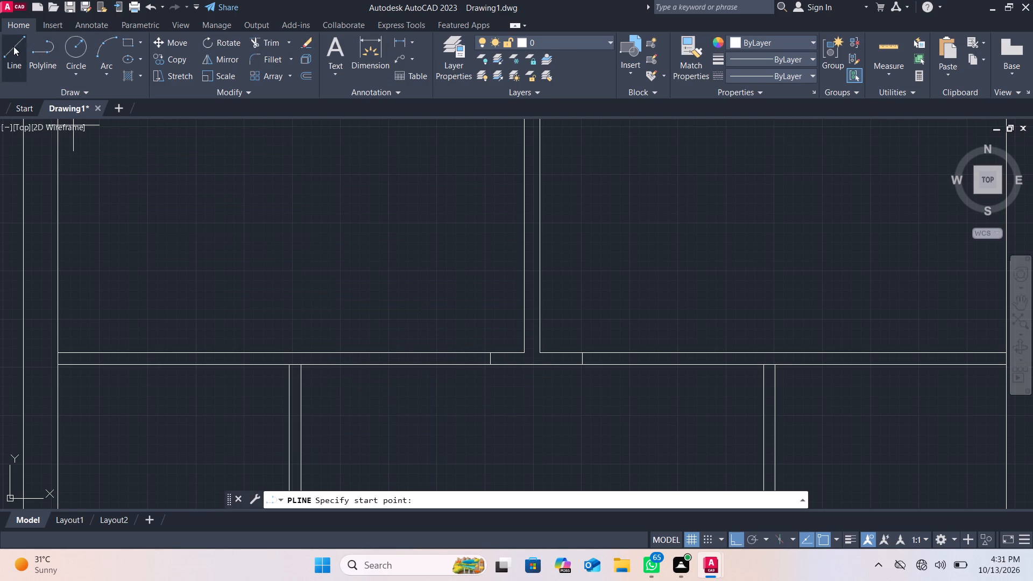
pyautogui.click(13, 46)
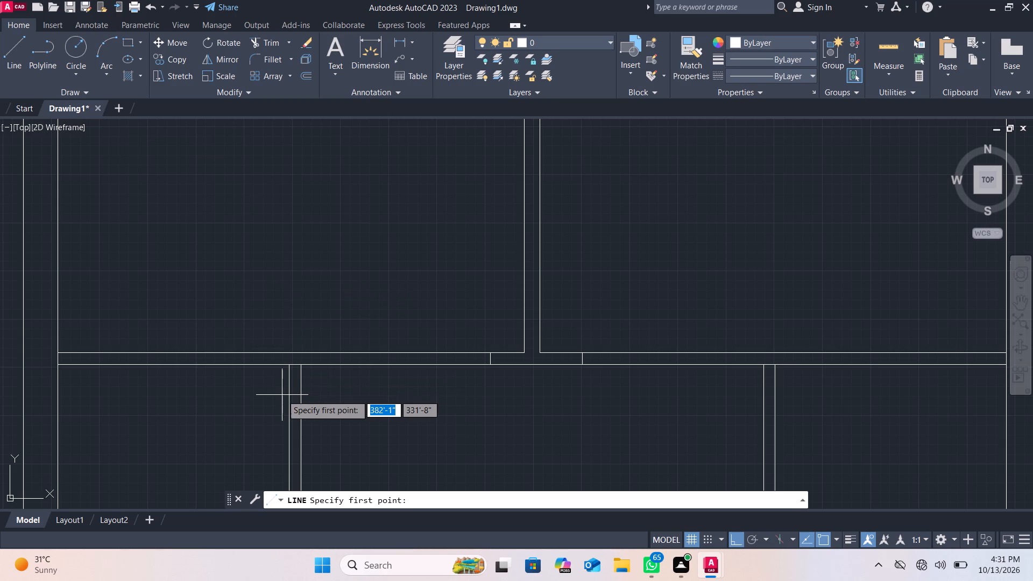
pyautogui.scroll(1, 282, 395)
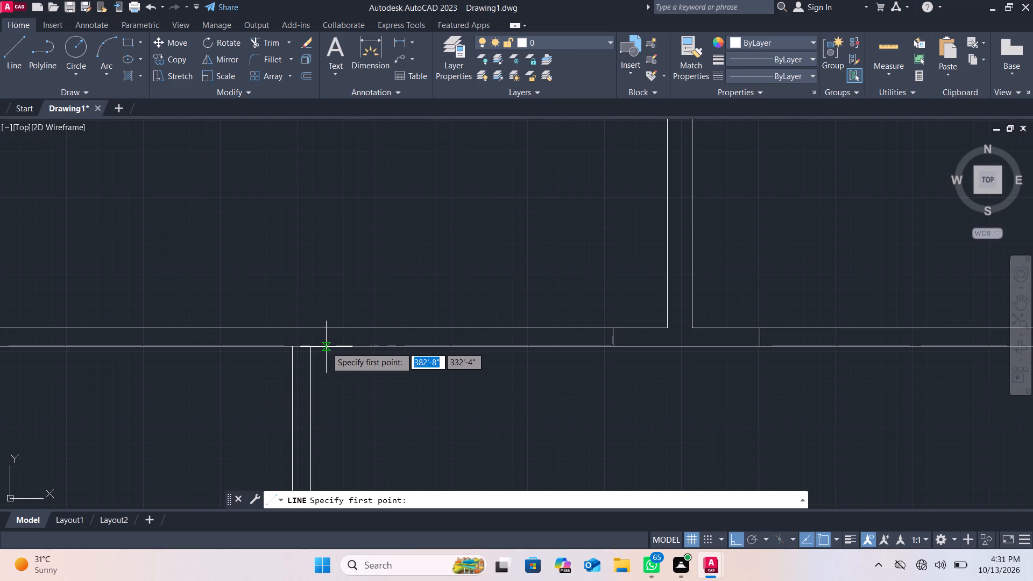
pyautogui.click(326, 347)
pyautogui.click(330, 325)
pyautogui.press('Escape')
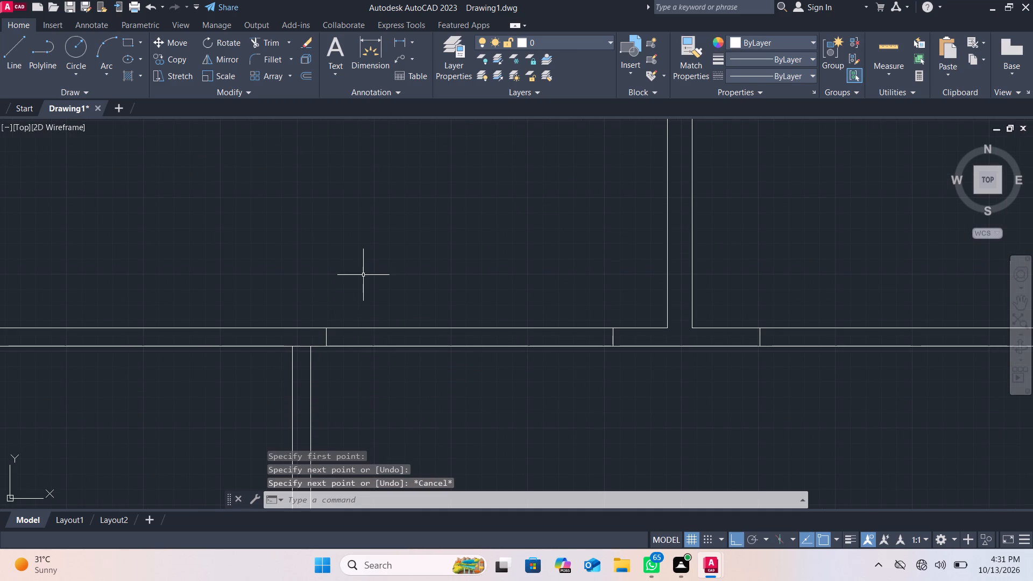
# Trim both lines of the upper horizontal partition between the two jamb lines left of the central partition to cut an opening.
pyautogui.click(261, 49)
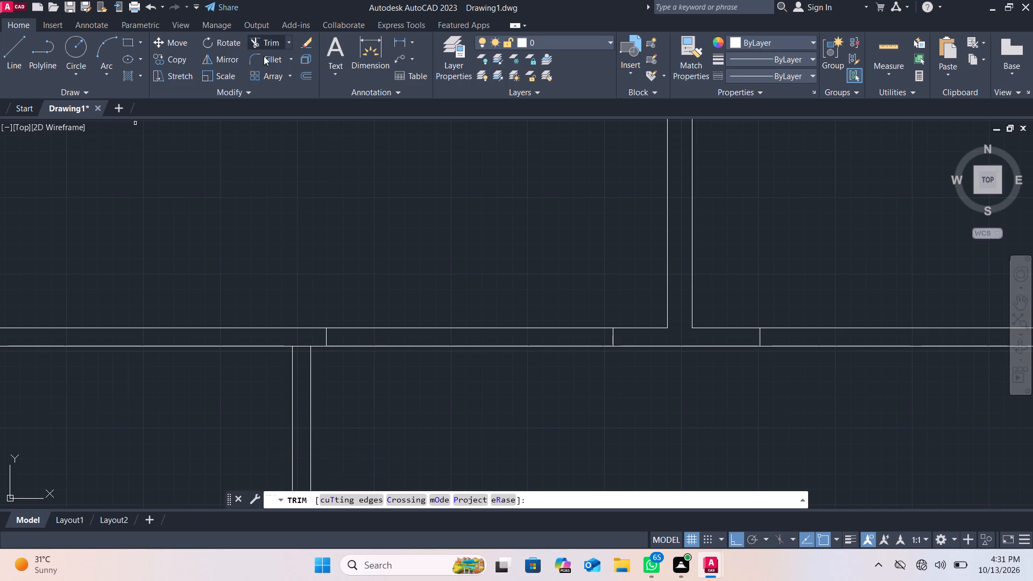
pyautogui.moveTo(423, 355); pyautogui.dragTo(426, 306)
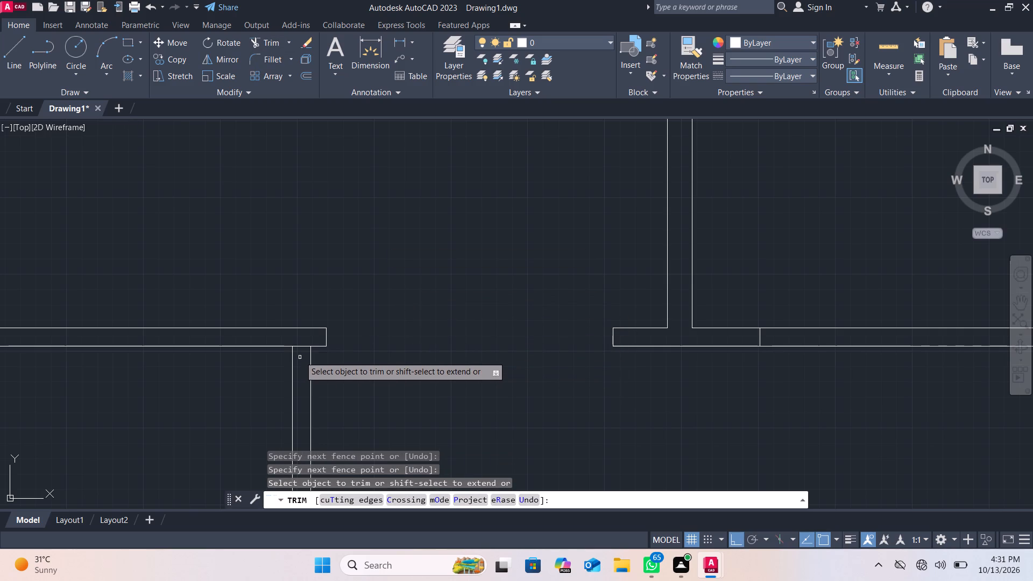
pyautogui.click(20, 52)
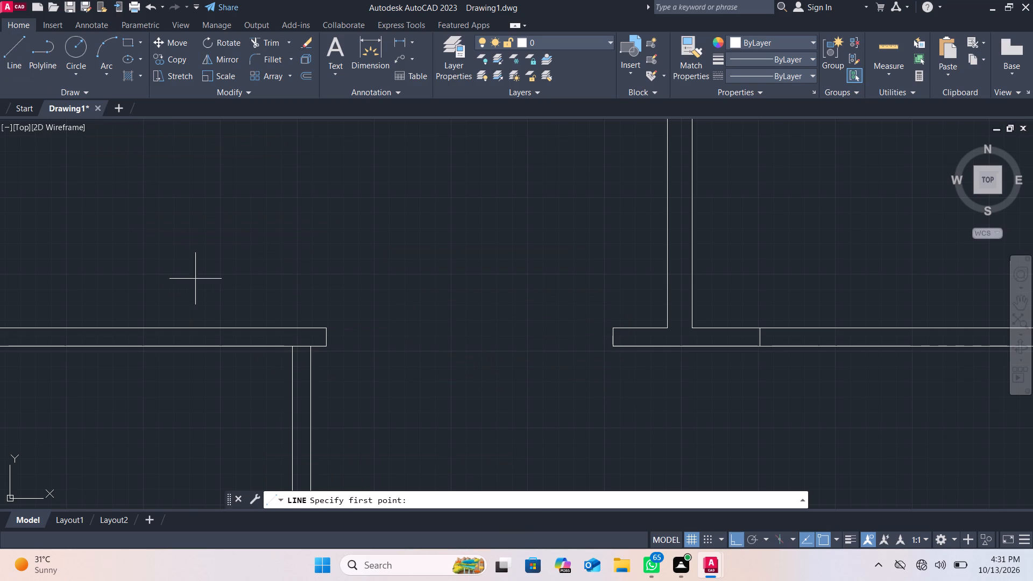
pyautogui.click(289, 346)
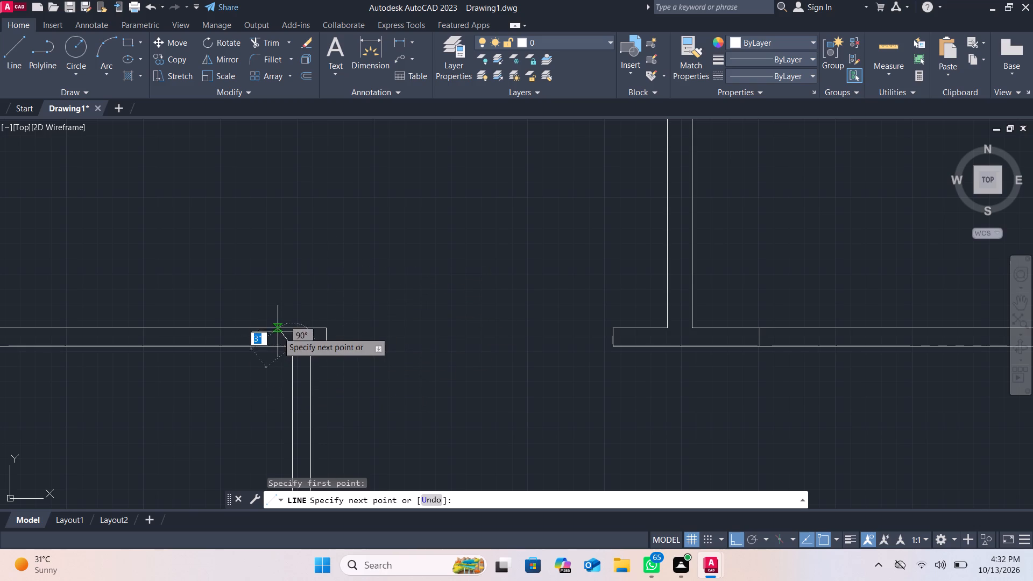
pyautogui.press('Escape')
# Draw two 3" jamb lines across the upper horizontal partition, one just left of the left-hand vertical partition and one at the wall's midpoint.
pyautogui.click(12, 51)
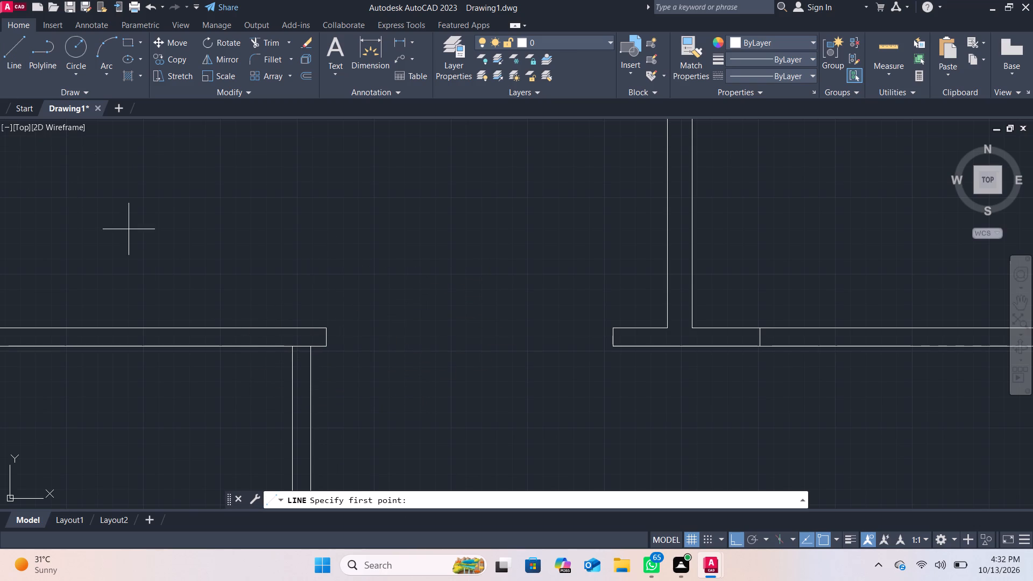
pyautogui.click(271, 346)
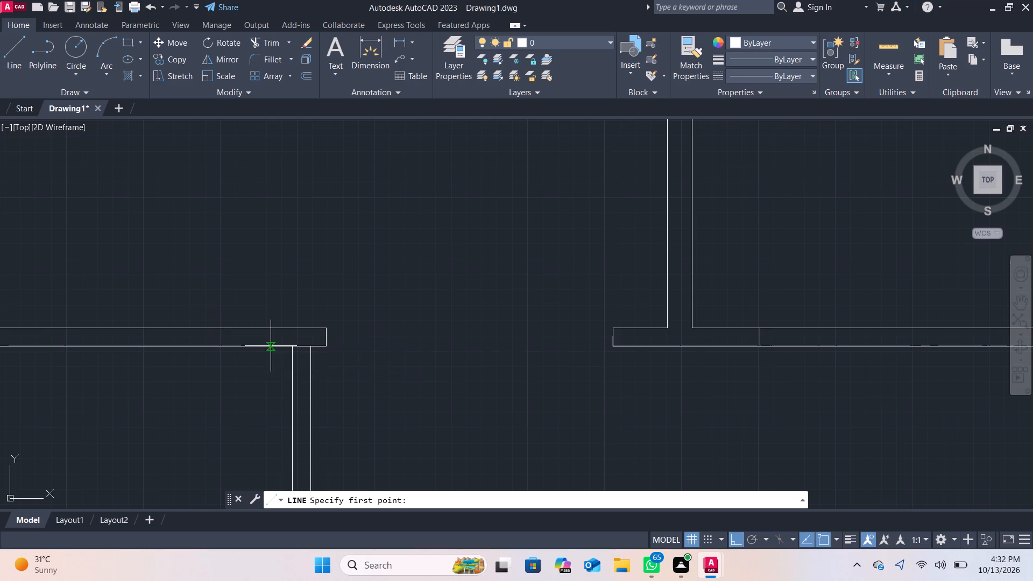
pyautogui.click(274, 327)
pyautogui.press('Escape')
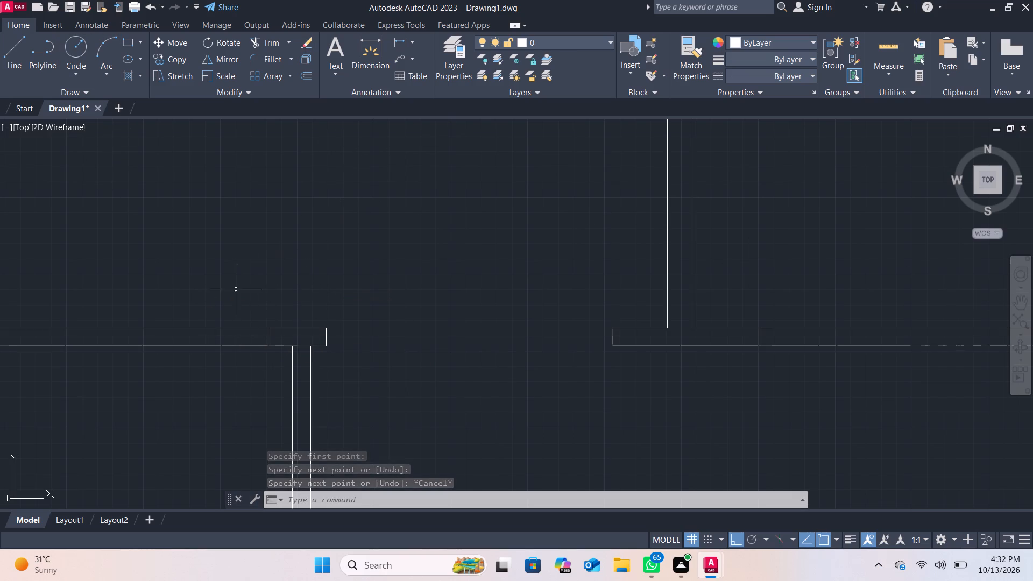
pyautogui.moveTo(235, 289); pyautogui.dragTo(437, 258, button='middle')
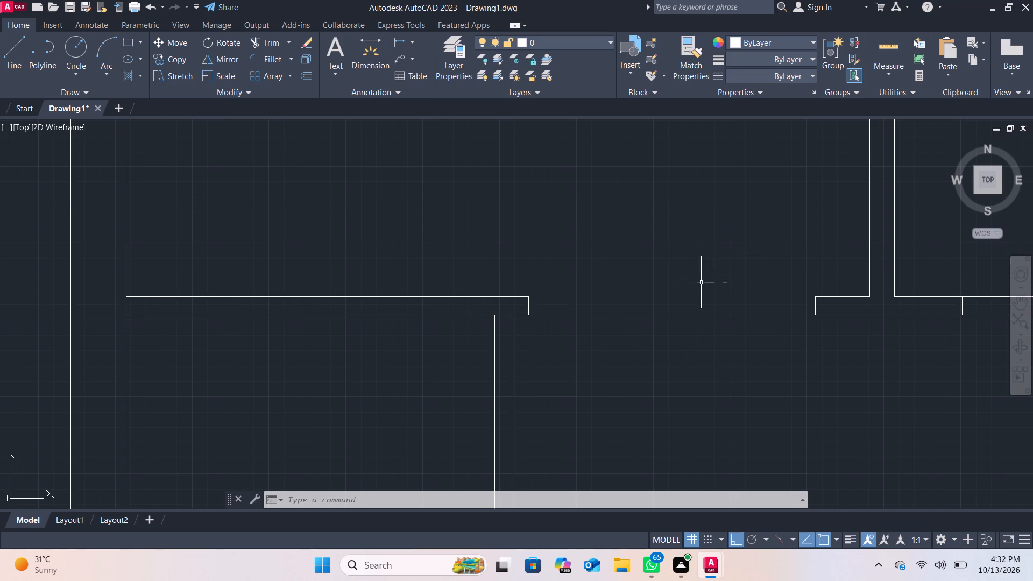
pyautogui.click(26, 42)
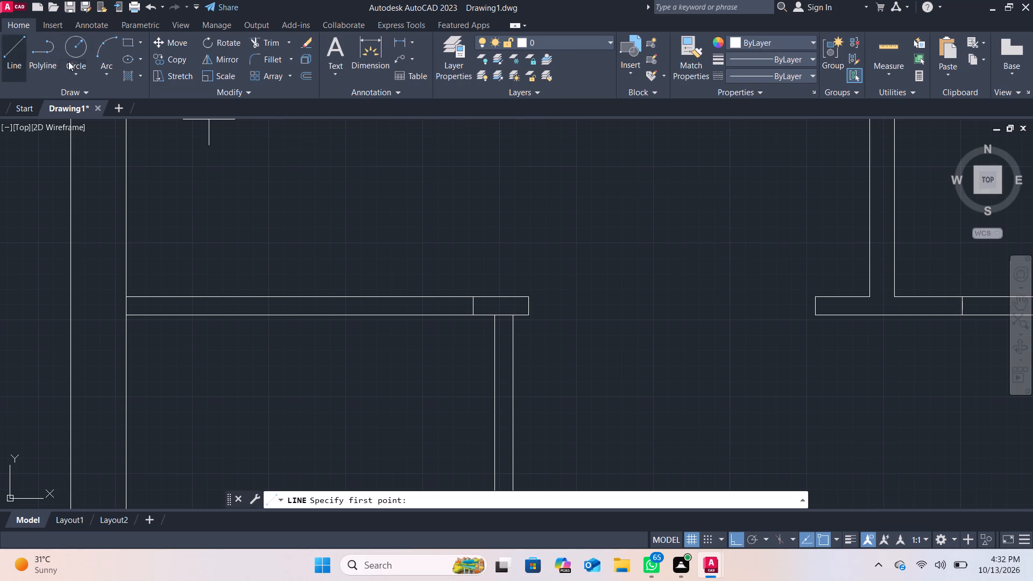
pyautogui.click(331, 299)
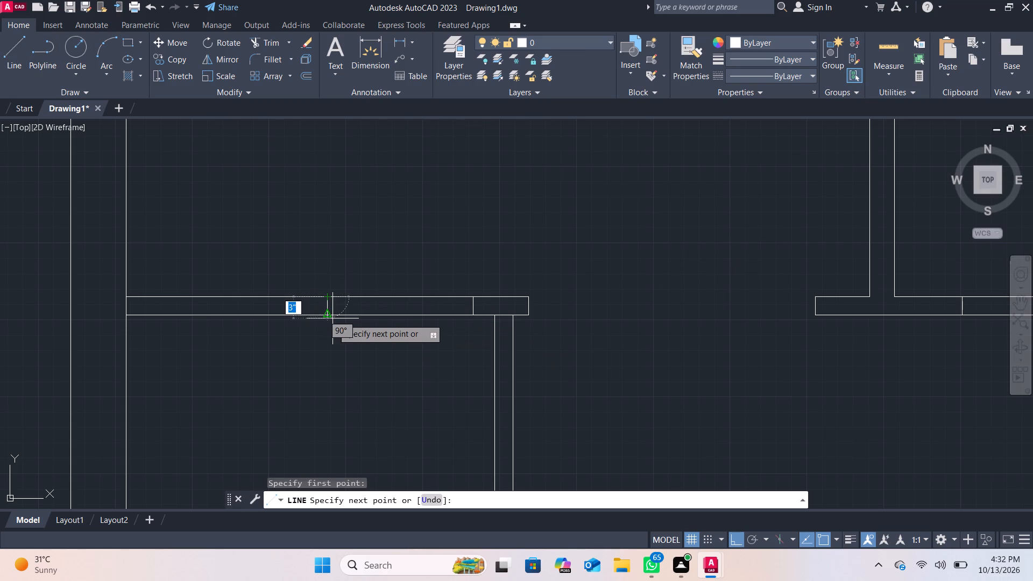
pyautogui.click(332, 319)
pyautogui.press('Escape')
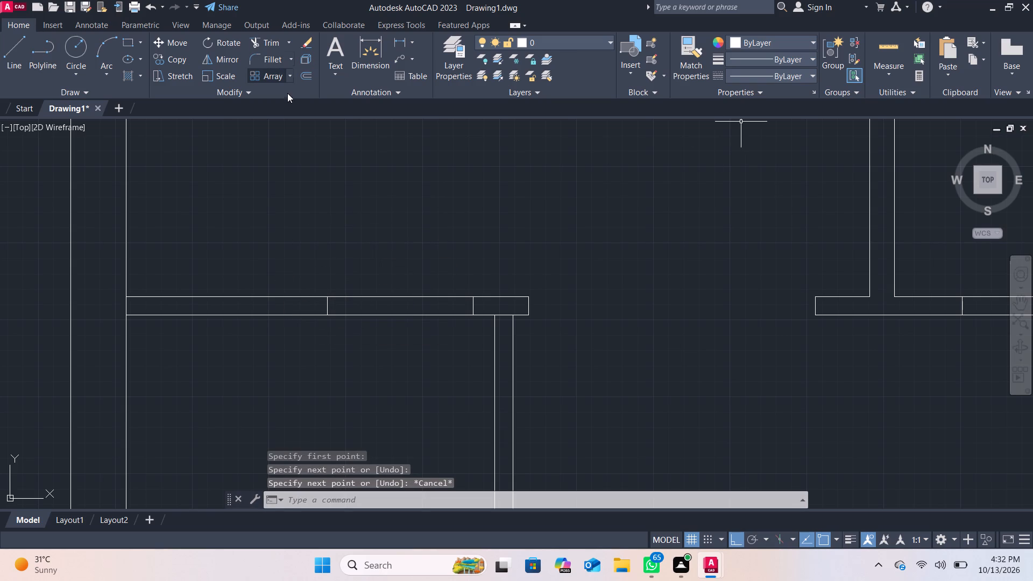
# Trim both lines of the upper horizontal partition between the two new jamb lines to cut an opening into the left-hand room.
pyautogui.click(275, 40)
pyautogui.moveTo(404, 271); pyautogui.dragTo(398, 325)
# Draw a jamb line across the upper horizontal partition just left of the right-hand vertical partition.
pyautogui.scroll(-1, 629, 338)
pyautogui.moveTo(632, 338); pyautogui.dragTo(488, 261, button='middle')
pyautogui.scroll(-2, 458, 221)
pyautogui.moveTo(540, 279); pyautogui.dragTo(540, 279, button='middle')
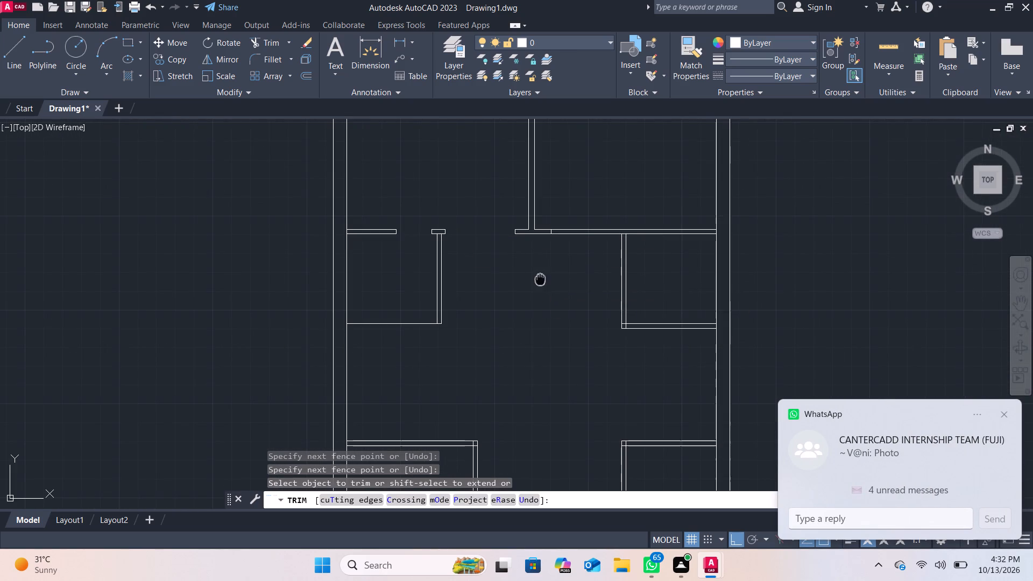
pyautogui.moveTo(540, 279); pyautogui.dragTo(494, 302, button='middle')
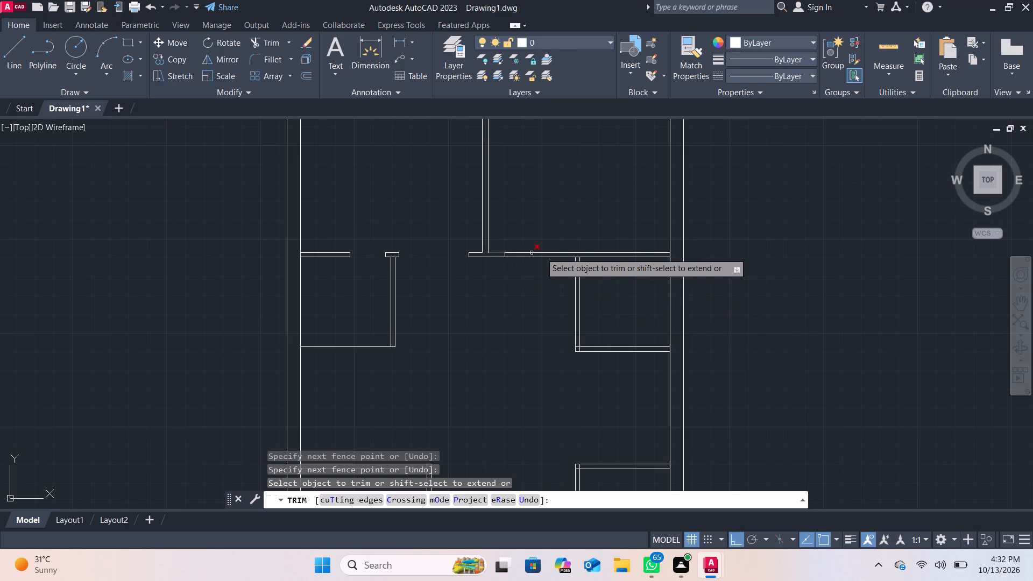
pyautogui.click(24, 49)
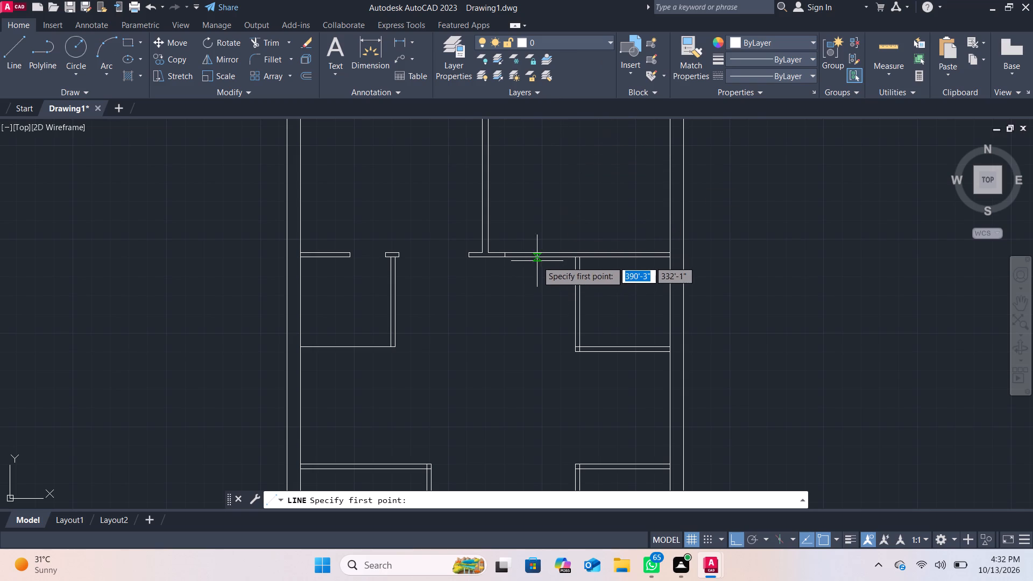
pyautogui.click(565, 257)
pyautogui.click(565, 252)
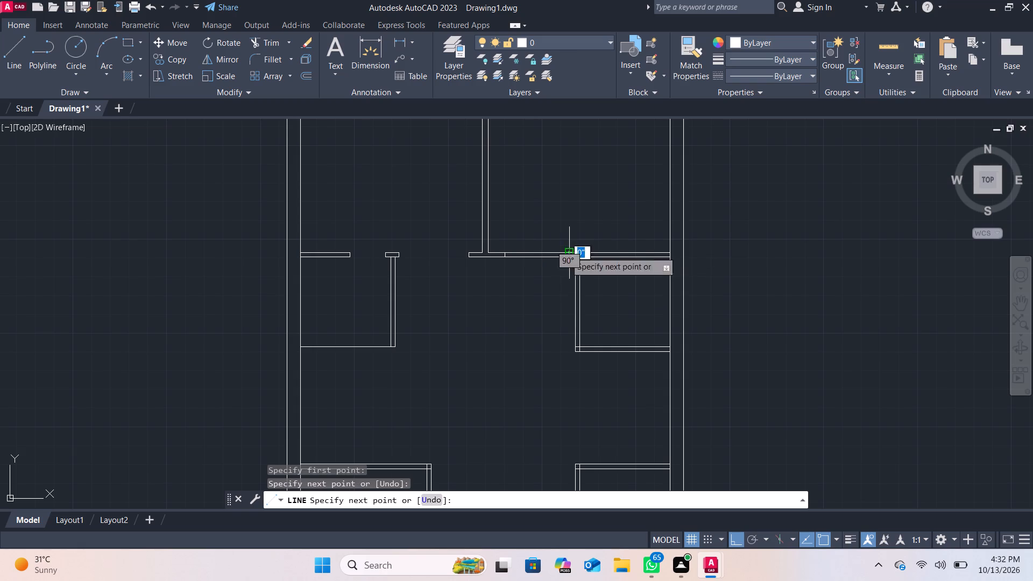
pyautogui.press('Escape')
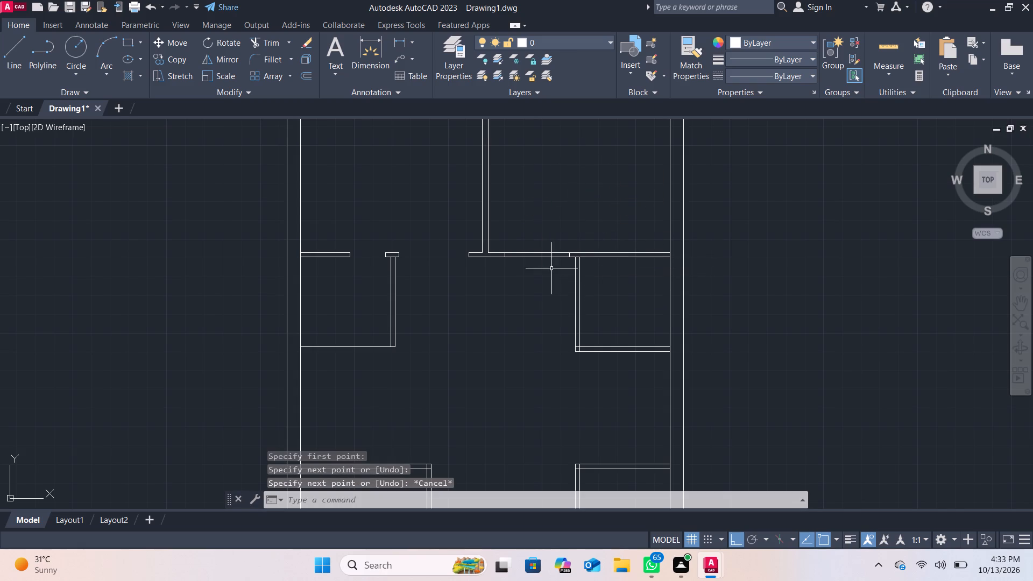
# Trim both lines of the upper horizontal partition between the jamb lines right of the central partition to cut an opening.
pyautogui.click(263, 47)
pyautogui.moveTo(521, 241); pyautogui.dragTo(533, 290)
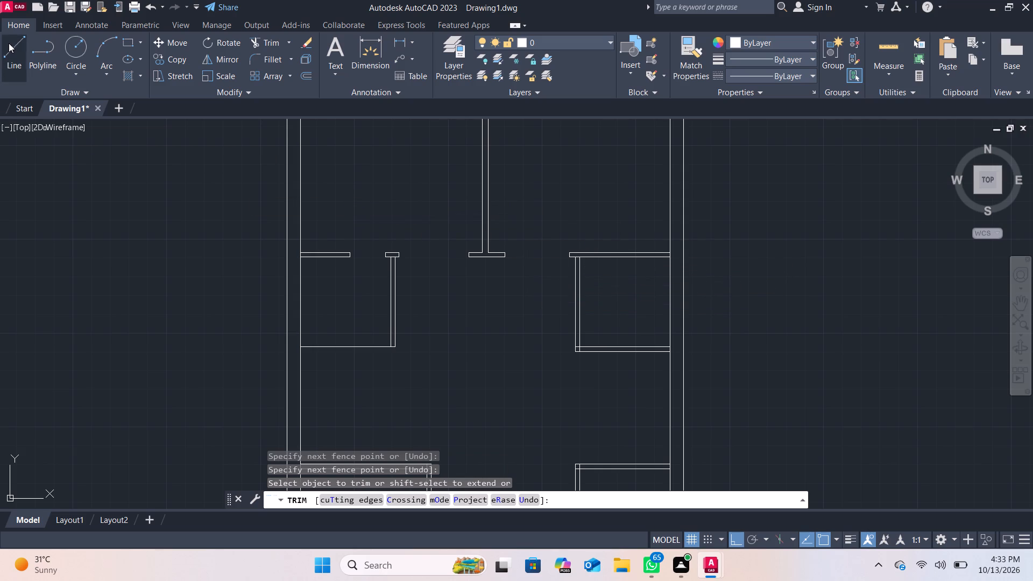
# Draw two 3" jamb lines across the right-hand room's vertical partition, one just below the upper partition and one near mid-height.
pyautogui.scroll(-4, 344, 237)
pyautogui.scroll(3, 344, 237)
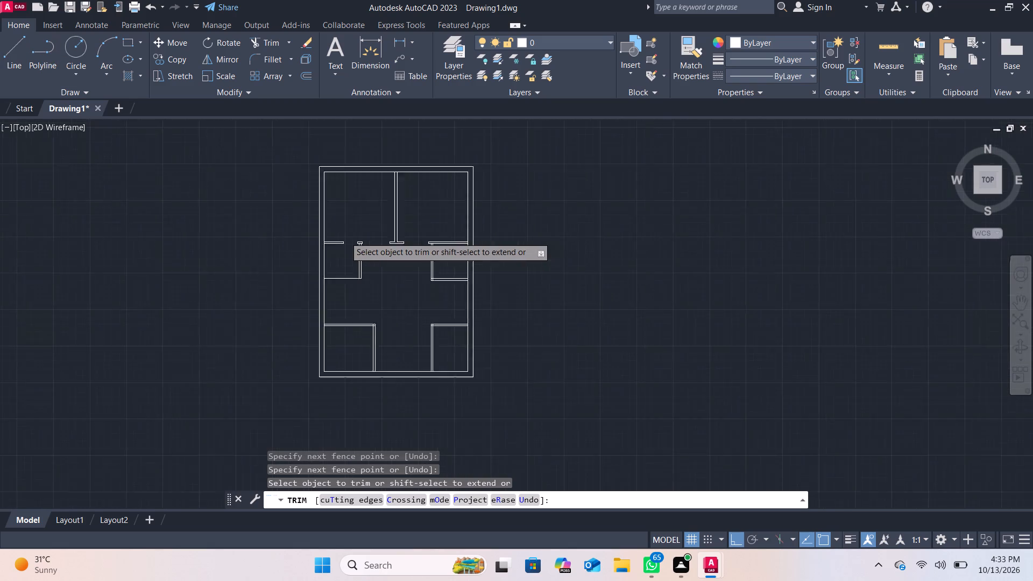
pyautogui.scroll(1, 345, 237)
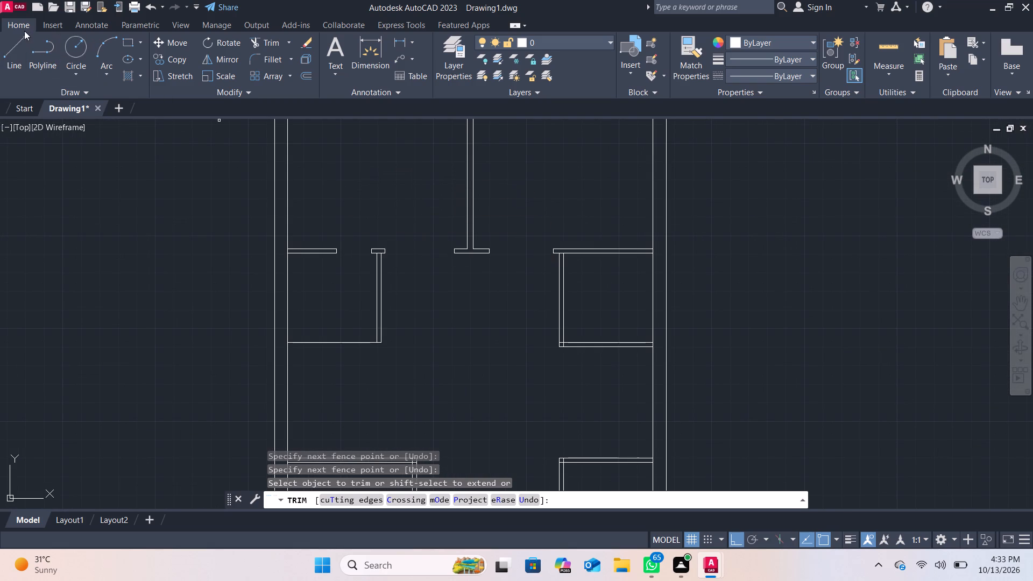
pyautogui.click(22, 36)
pyautogui.scroll(1, 595, 287)
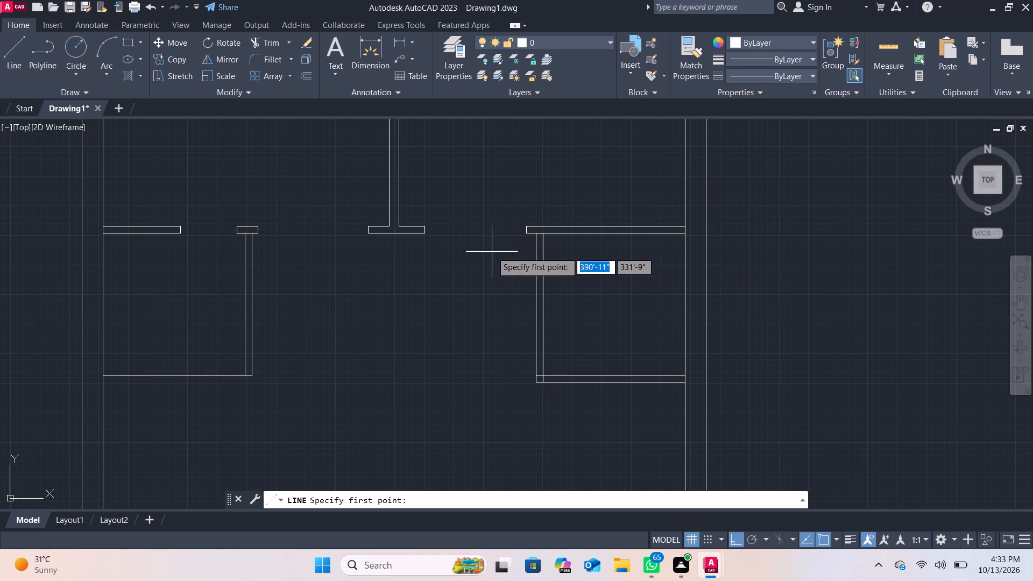
pyautogui.click(536, 249)
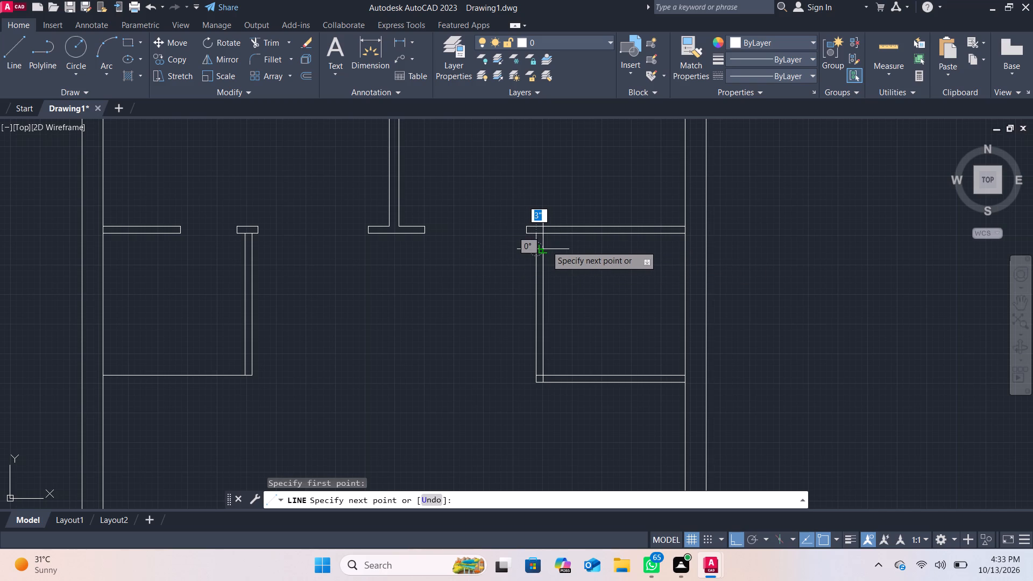
pyautogui.click(544, 245)
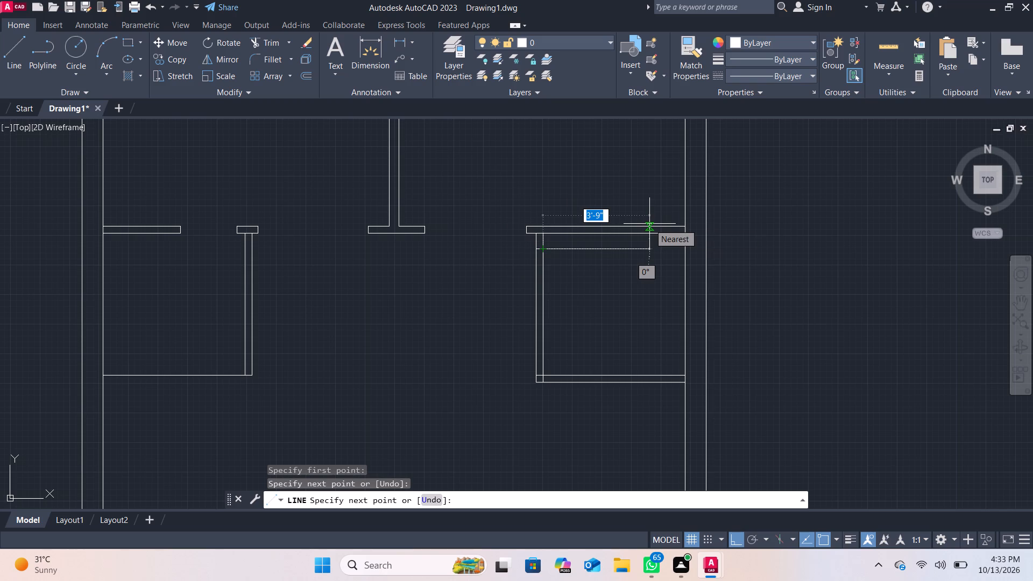
pyautogui.press('Escape')
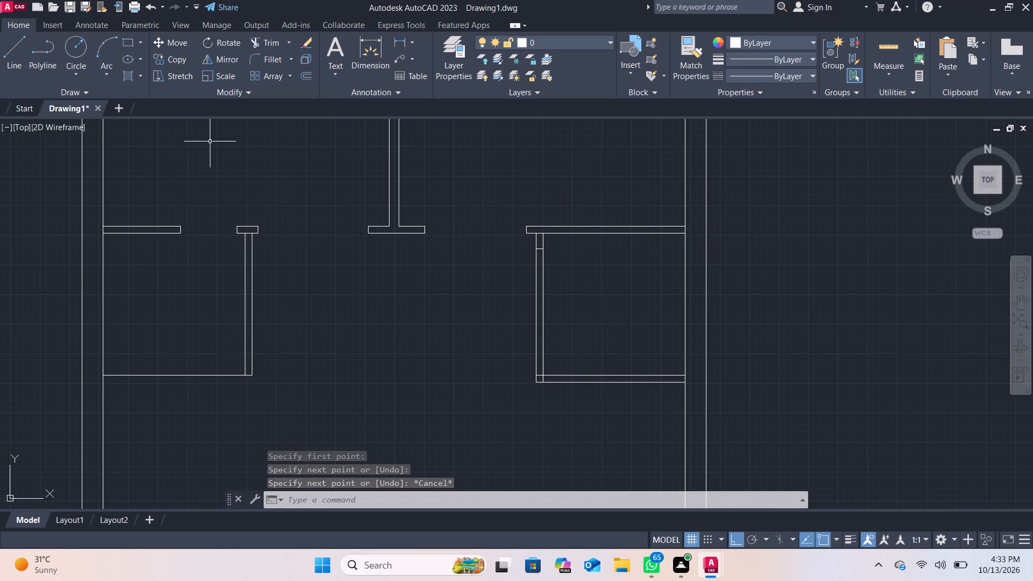
pyautogui.click(17, 58)
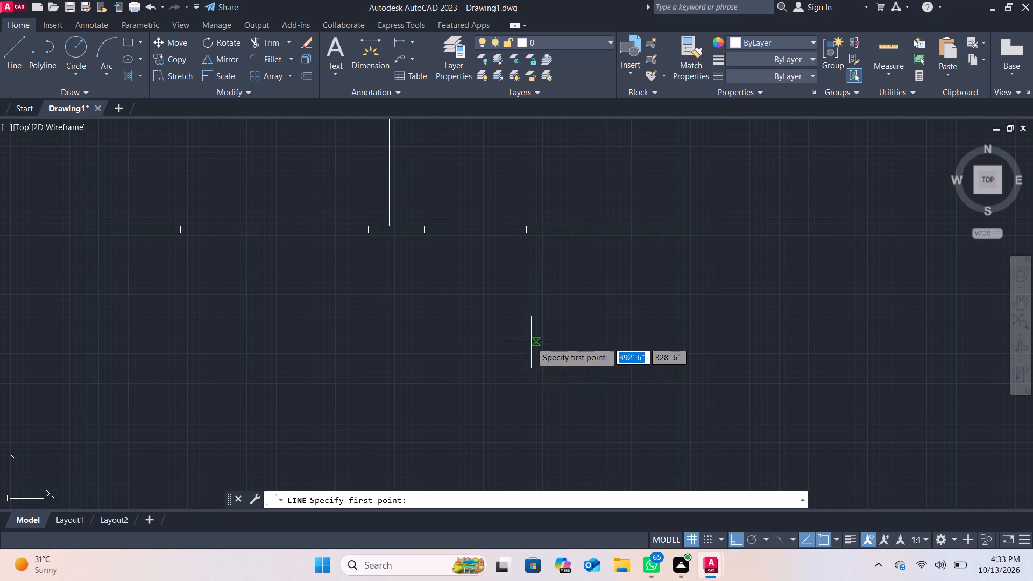
pyautogui.click(535, 307)
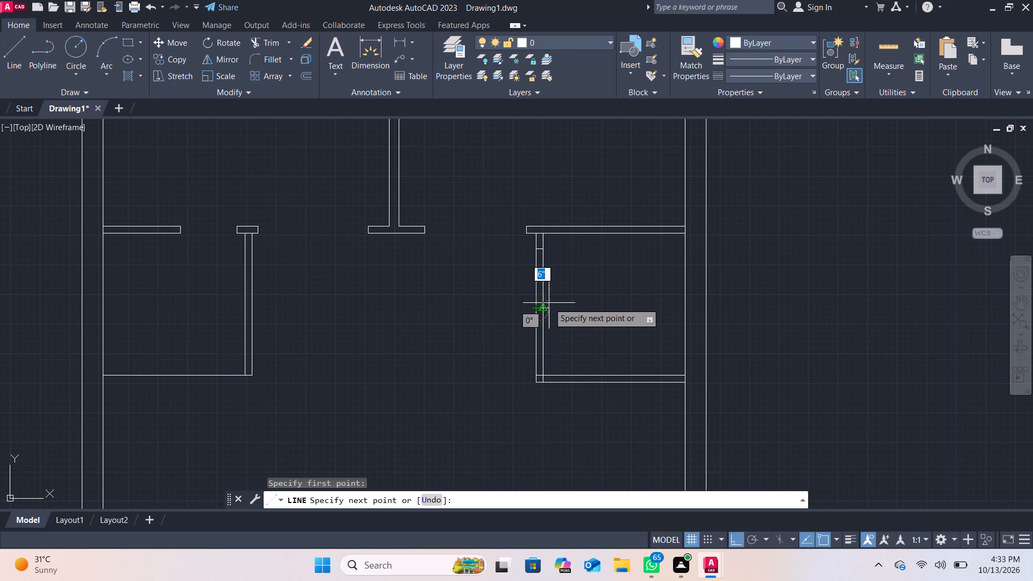
pyautogui.click(543, 304)
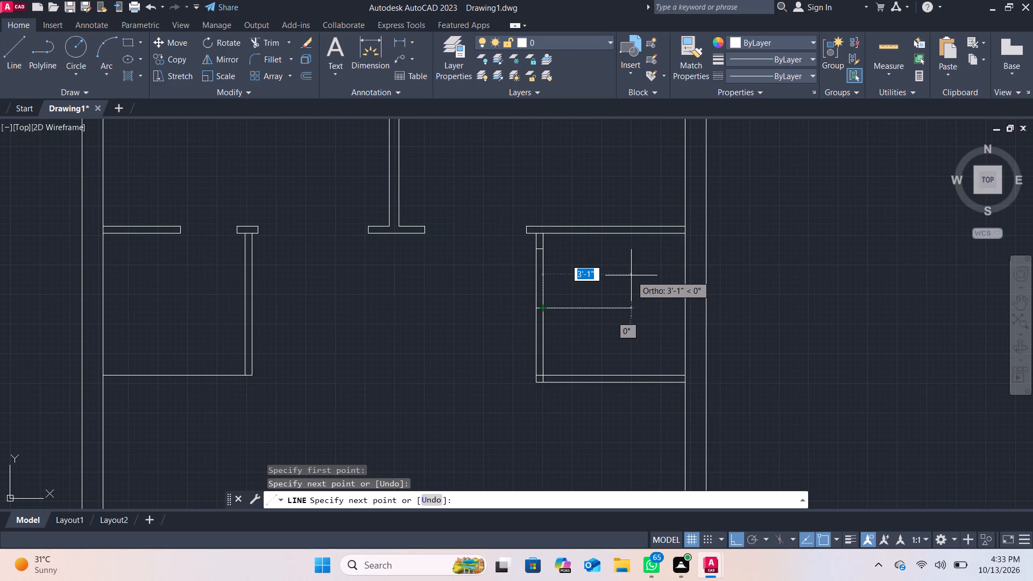
pyautogui.press('Escape')
# Trim both lines of the right-hand room's vertical partition between its two jamb lines to cut an opening.
pyautogui.click(277, 45)
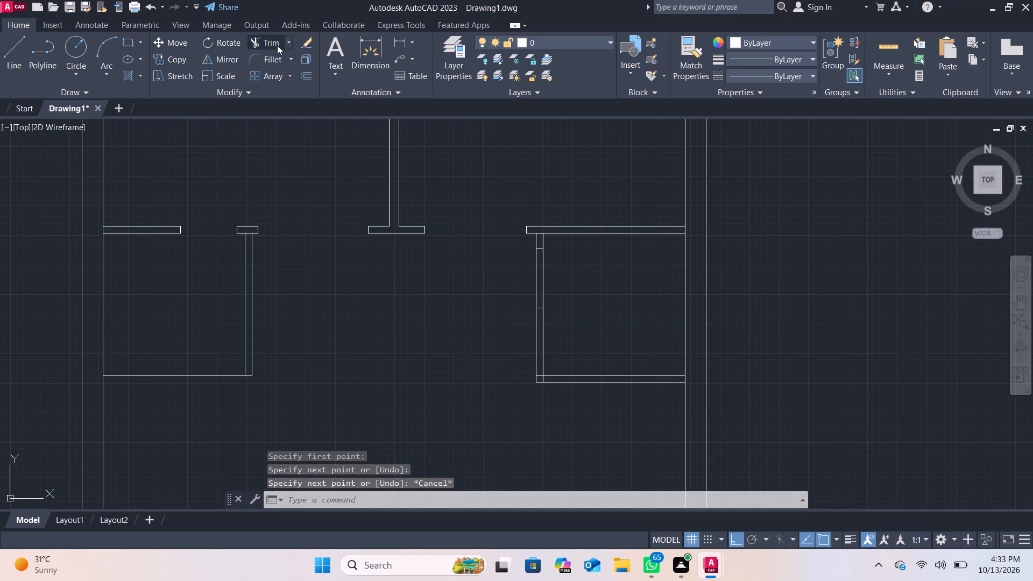
pyautogui.moveTo(501, 295); pyautogui.dragTo(610, 282)
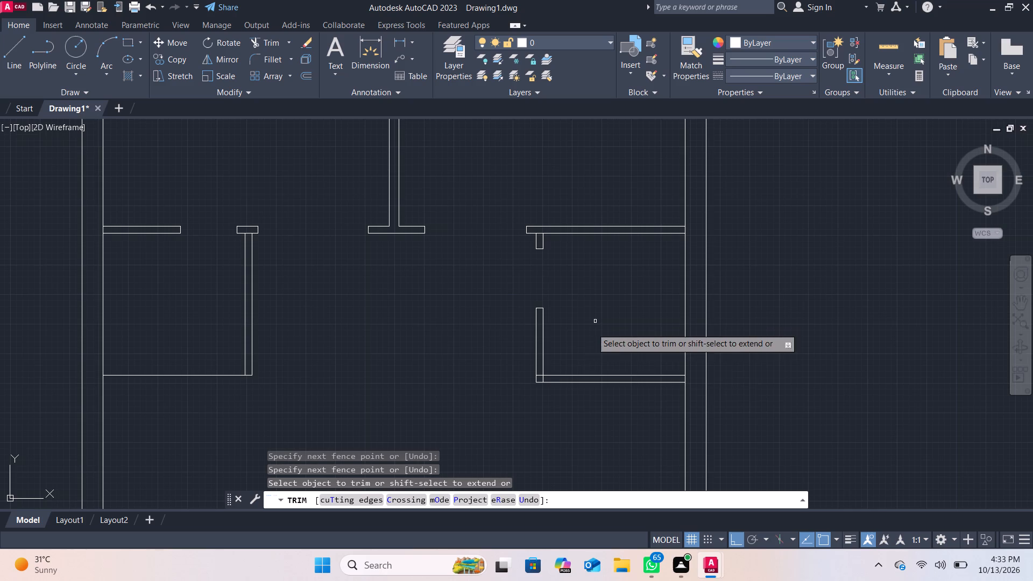
# Trim the two overlapping segments at the lower-left corner of the right-hand room to form a clean wall corner.
pyautogui.scroll(5, 537, 384)
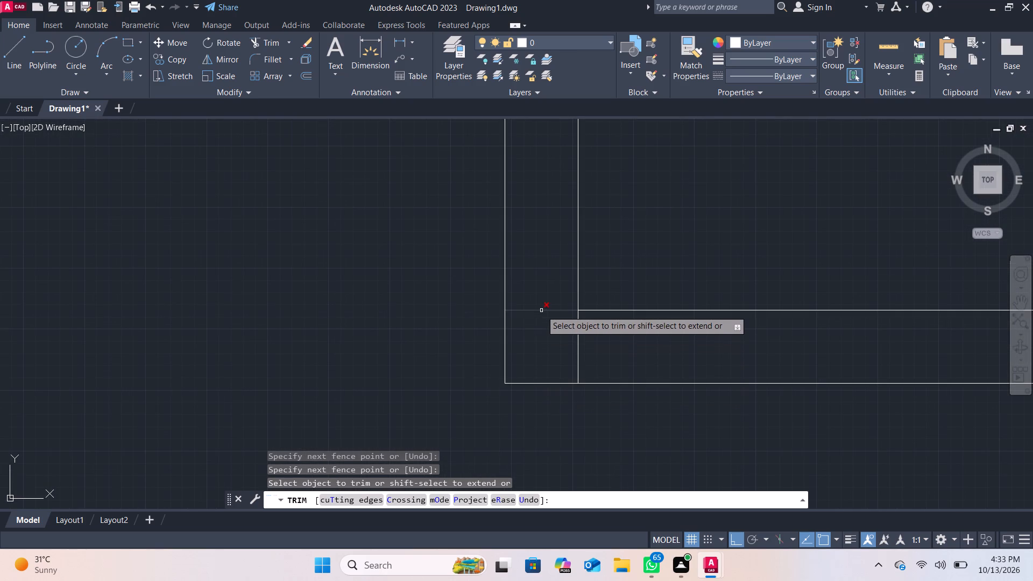
pyautogui.click(541, 310)
pyautogui.click(576, 336)
pyautogui.click(600, 335)
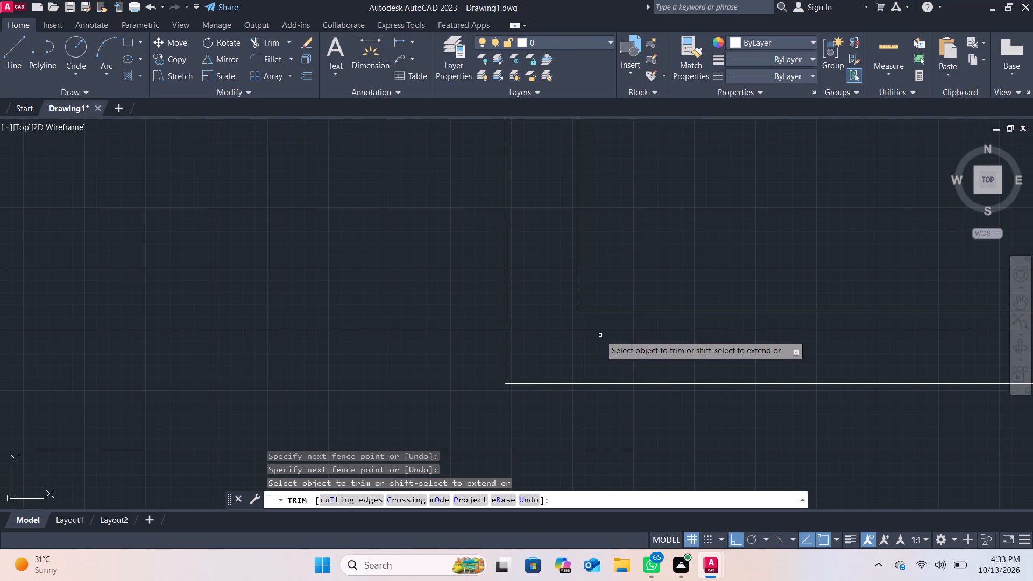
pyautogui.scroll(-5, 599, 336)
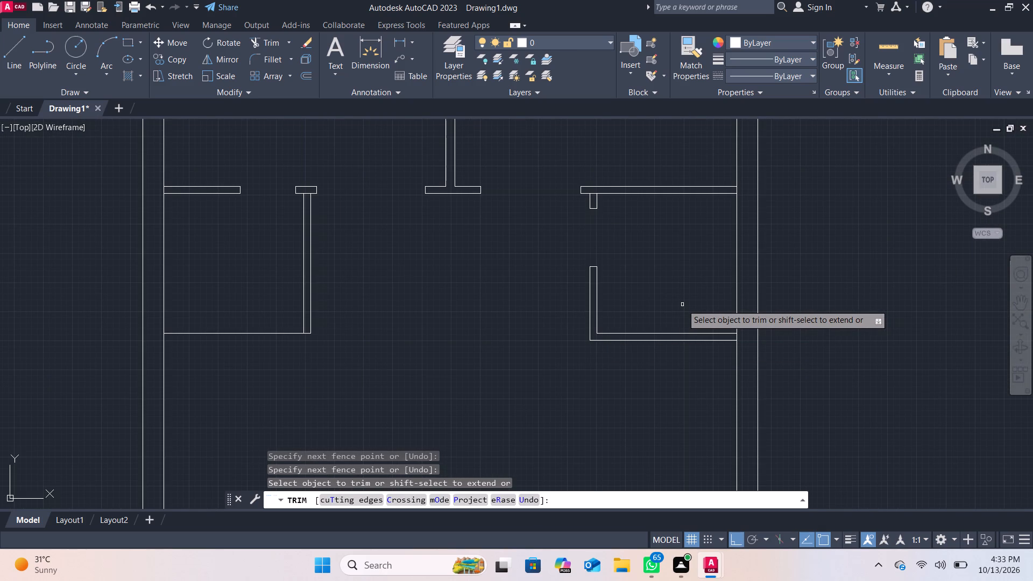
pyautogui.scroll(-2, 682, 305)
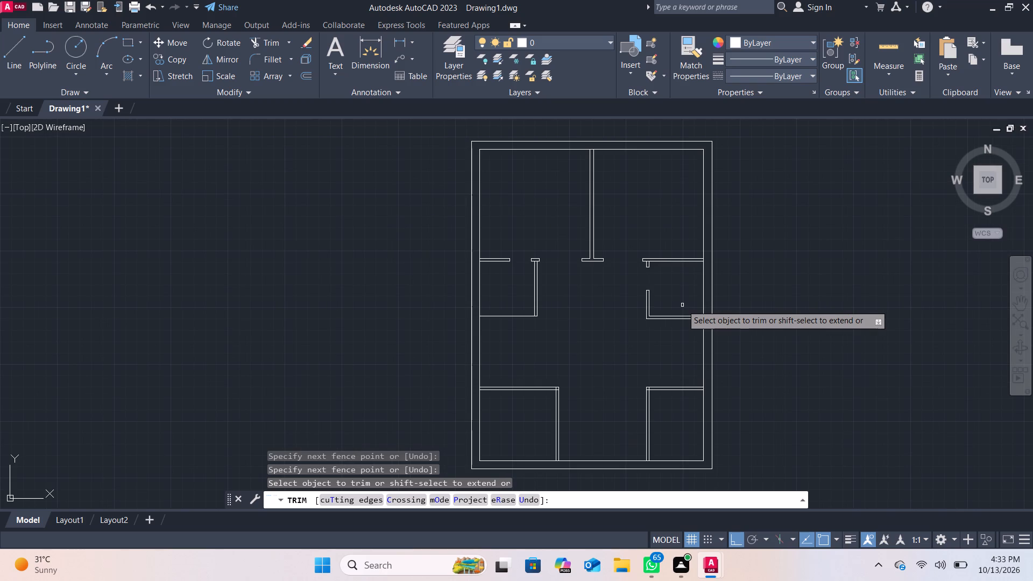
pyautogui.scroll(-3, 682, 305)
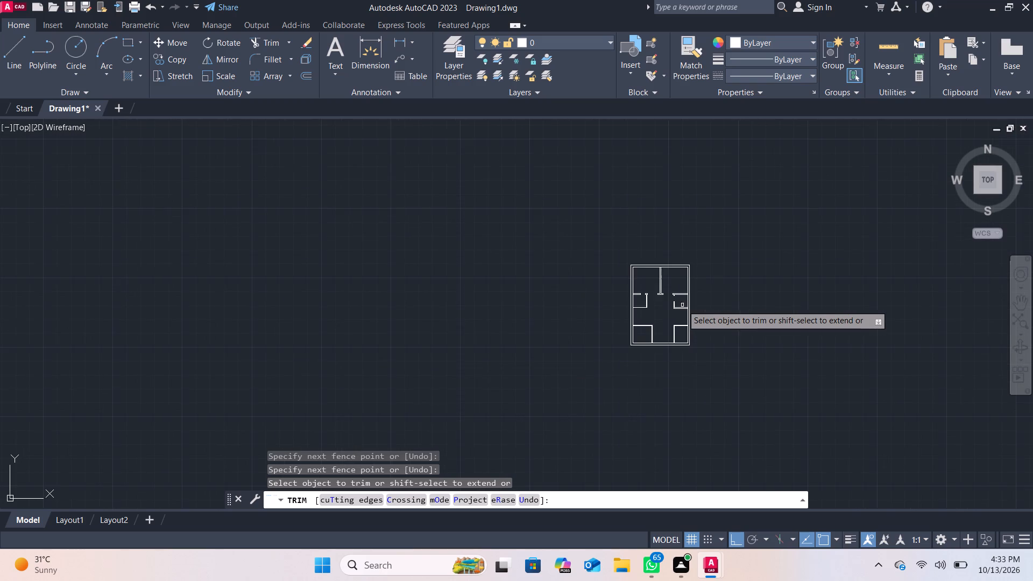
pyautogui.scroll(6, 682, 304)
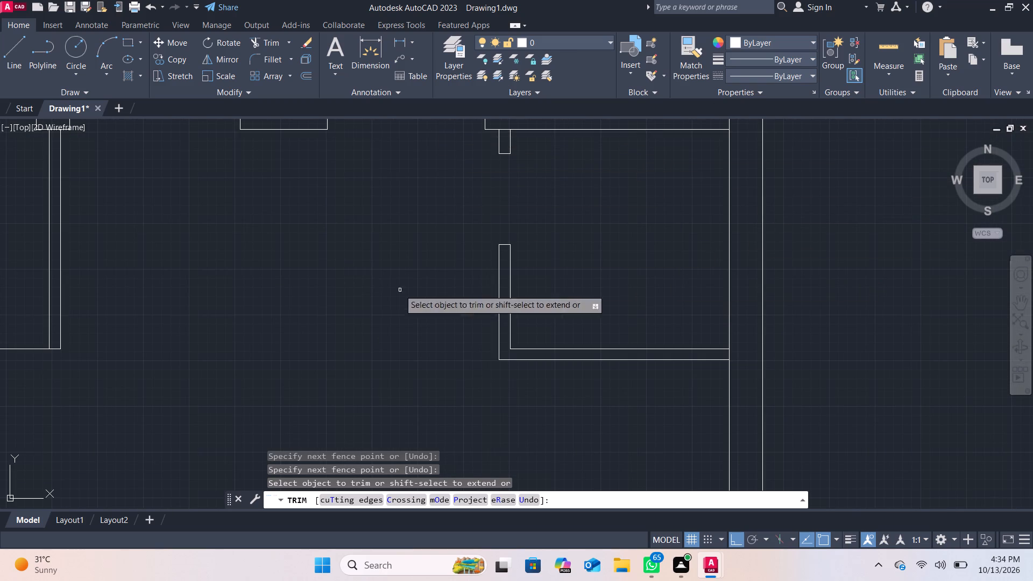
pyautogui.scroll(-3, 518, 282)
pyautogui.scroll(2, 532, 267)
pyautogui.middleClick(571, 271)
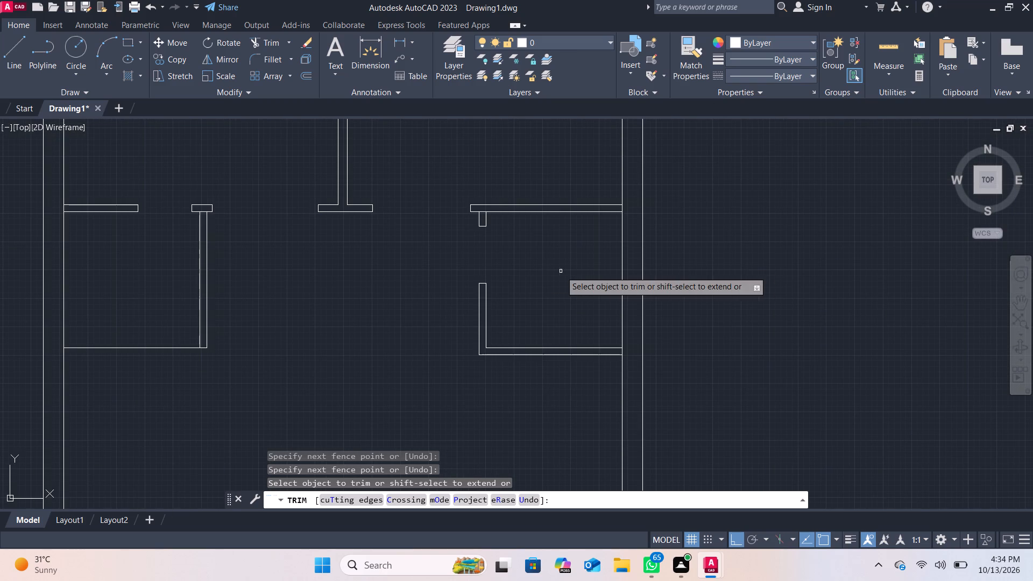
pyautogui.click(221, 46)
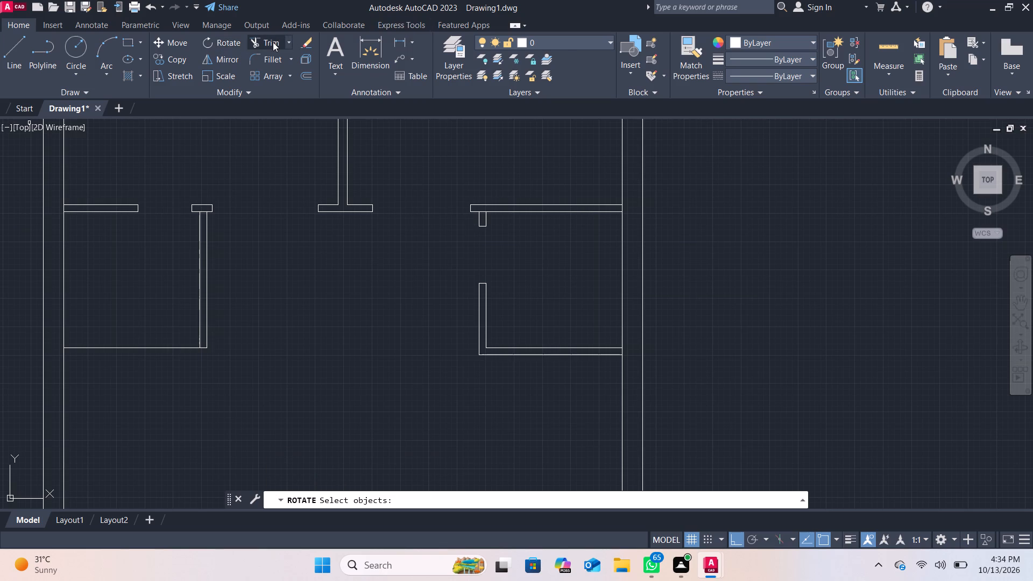
# Trim the overlapping inner vertical line segment at the upper-left corner of the lower-right room.
pyautogui.click(273, 42)
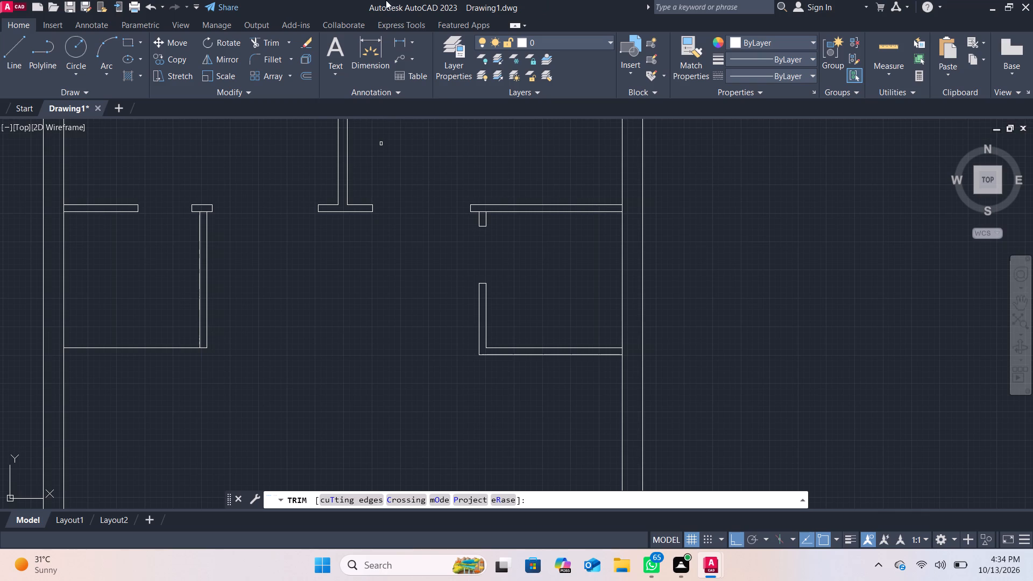
pyautogui.scroll(-3, 397, 261)
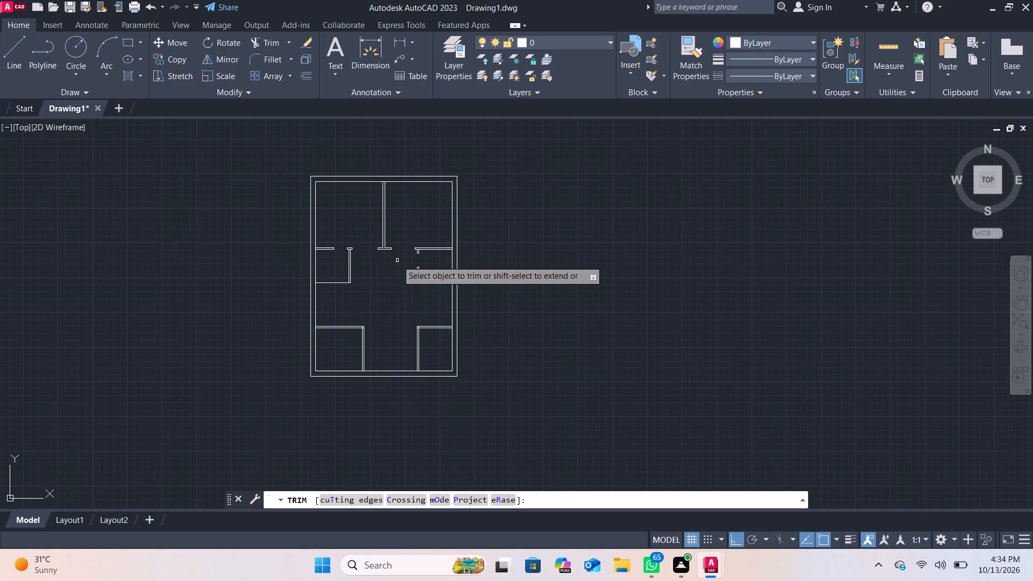
pyautogui.scroll(-1, 397, 259)
pyautogui.moveTo(397, 259); pyautogui.dragTo(455, 290, button='middle')
pyautogui.scroll(2, 433, 299)
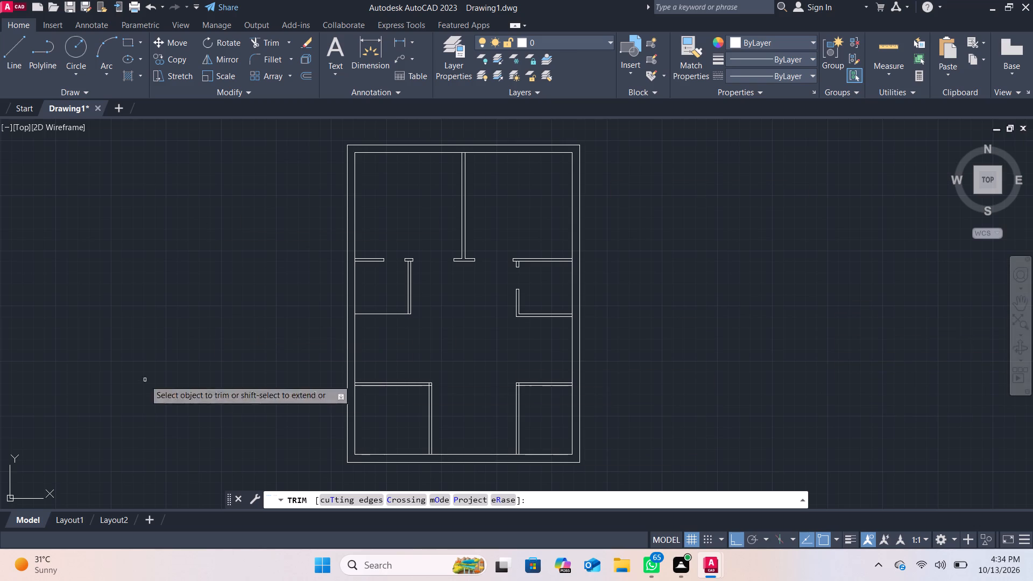
pyautogui.scroll(1, 643, 438)
pyautogui.scroll(3, 456, 326)
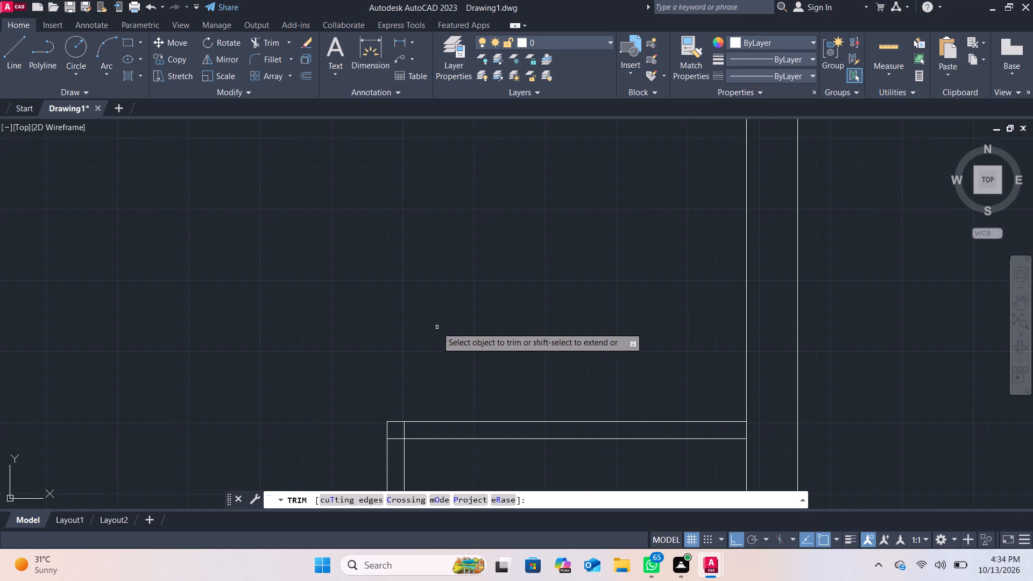
pyautogui.scroll(1, 407, 387)
pyautogui.click(399, 452)
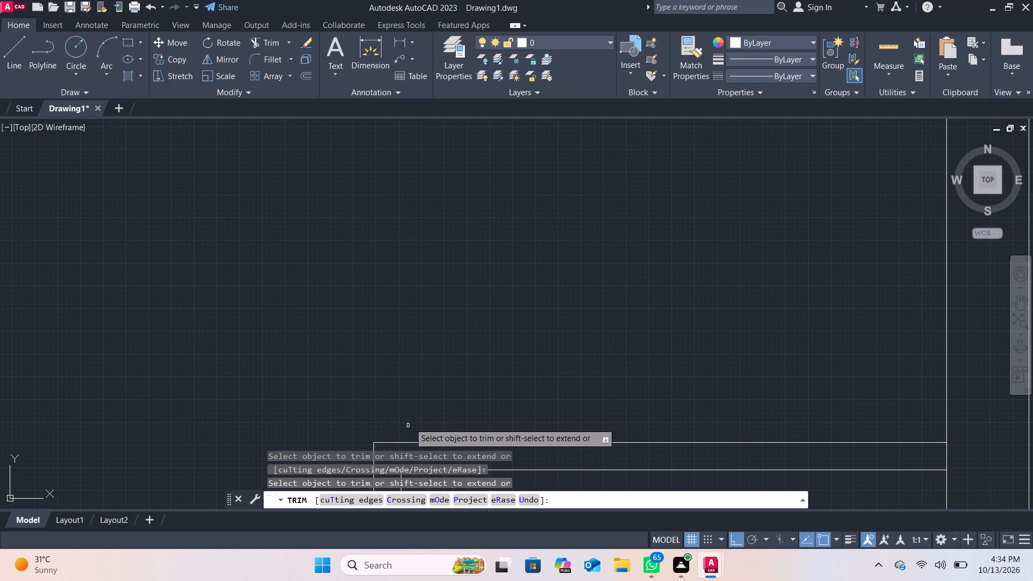
# Draw a jamb line across the lower-left room's top partition, a little right of its midpoint.
pyautogui.scroll(-4, 417, 402)
pyautogui.moveTo(438, 422); pyautogui.dragTo(451, 341, button='middle')
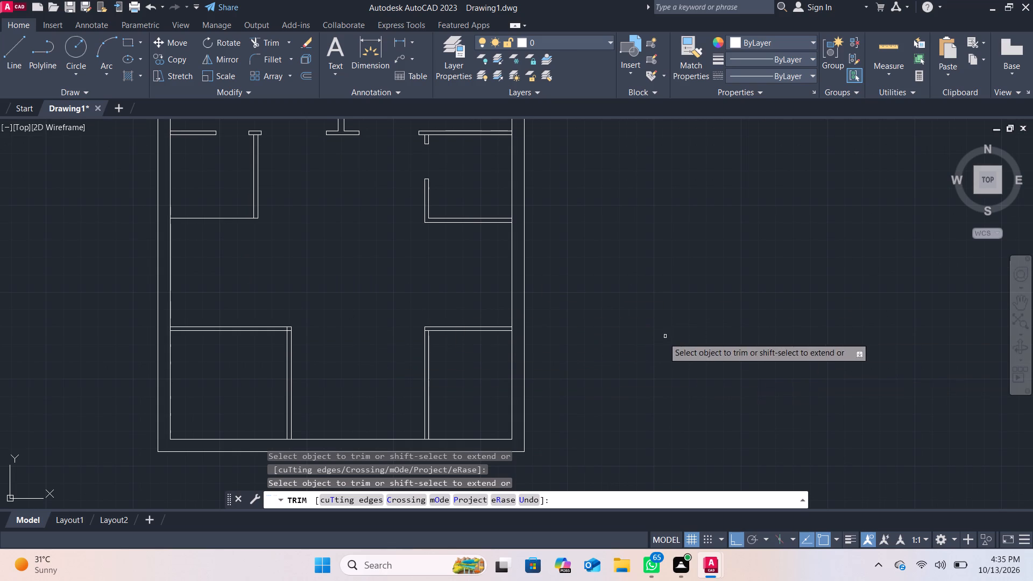
pyautogui.scroll(-2, 485, 400)
pyautogui.scroll(2, 476, 397)
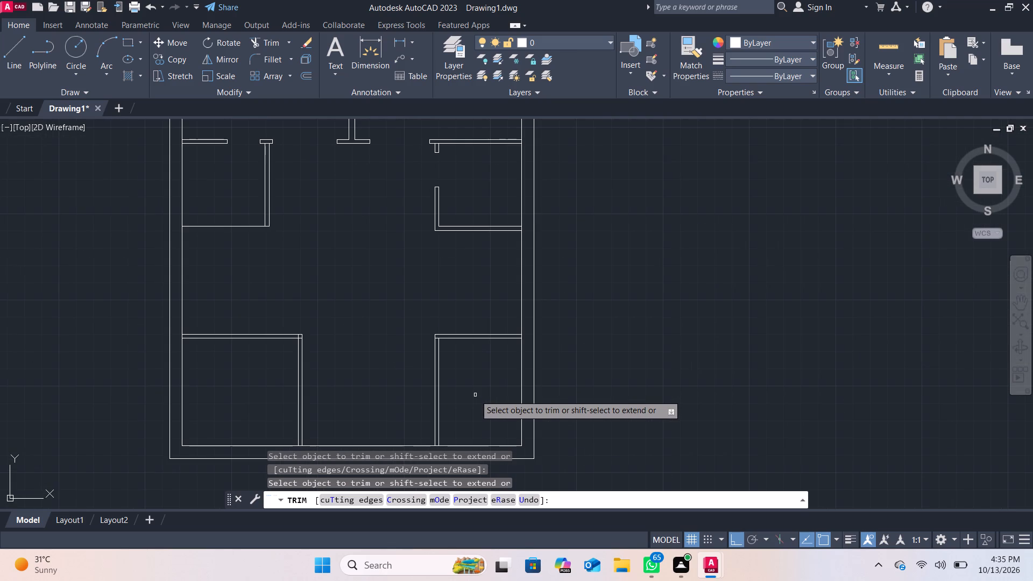
pyautogui.scroll(-1, 475, 395)
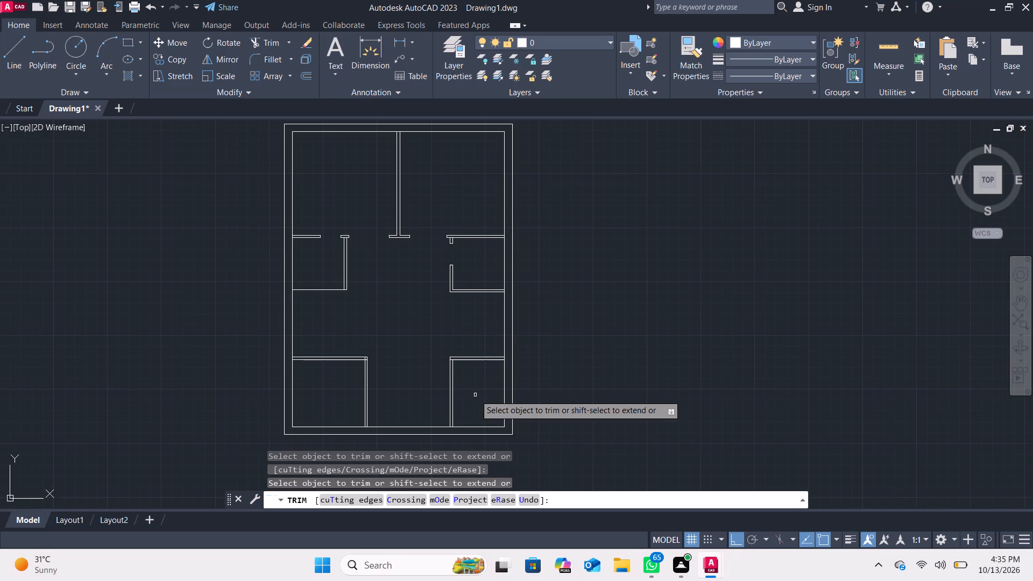
pyautogui.moveTo(475, 394); pyautogui.dragTo(688, 306, button='middle')
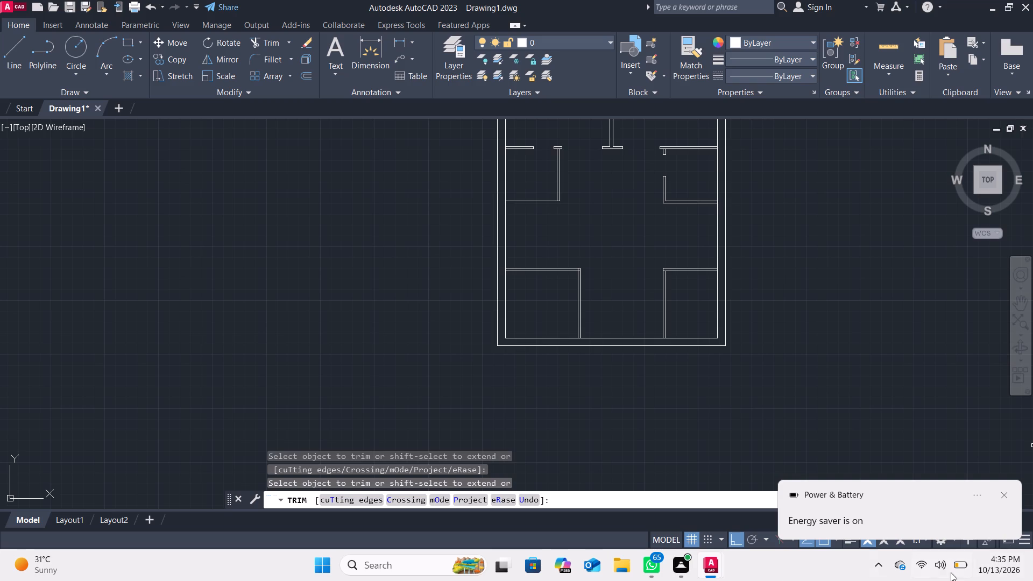
pyautogui.scroll(-2, 719, 374)
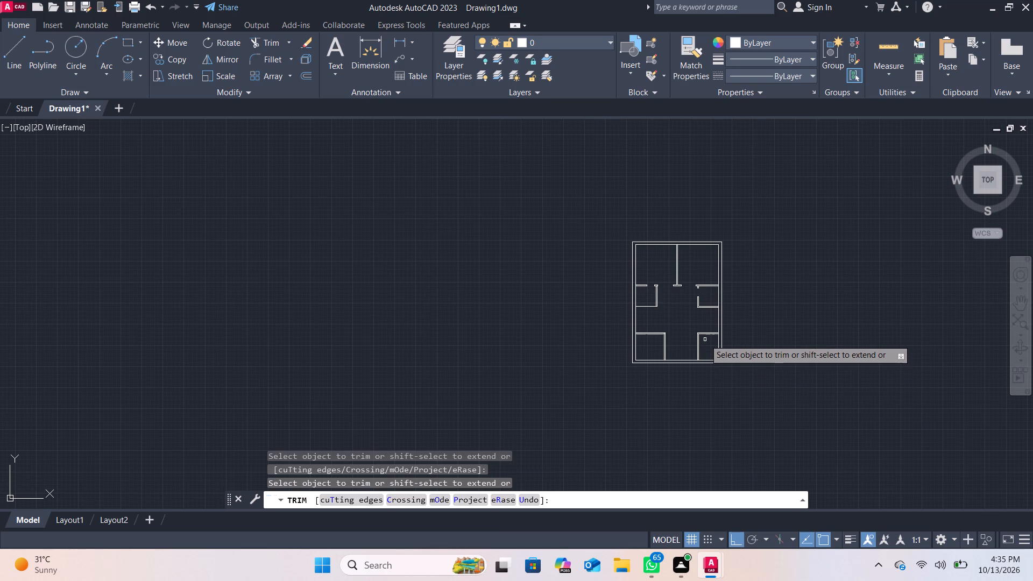
pyautogui.scroll(-2, 684, 290)
pyautogui.scroll(3, 684, 290)
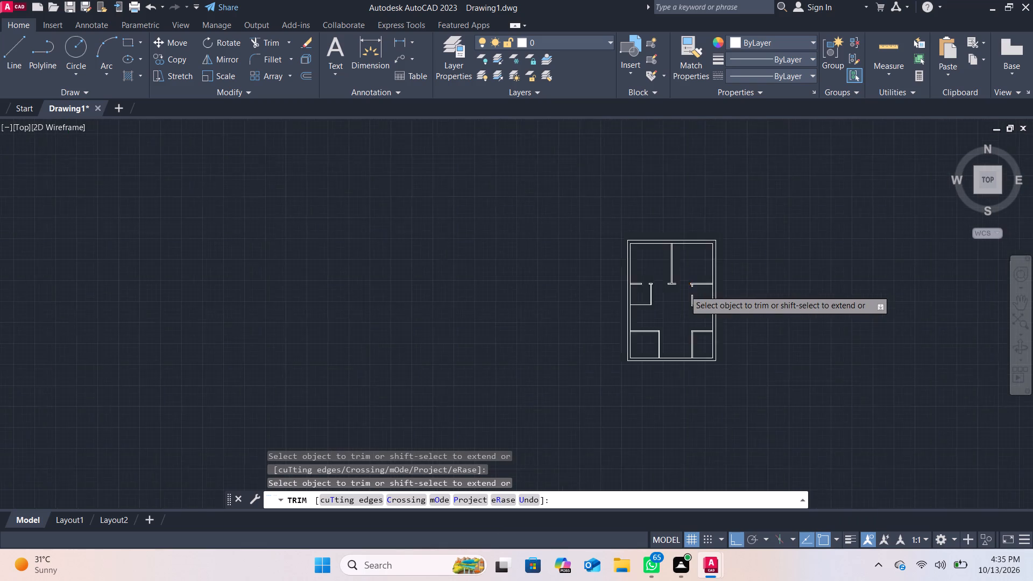
pyautogui.scroll(2, 682, 288)
pyautogui.scroll(-1, 682, 288)
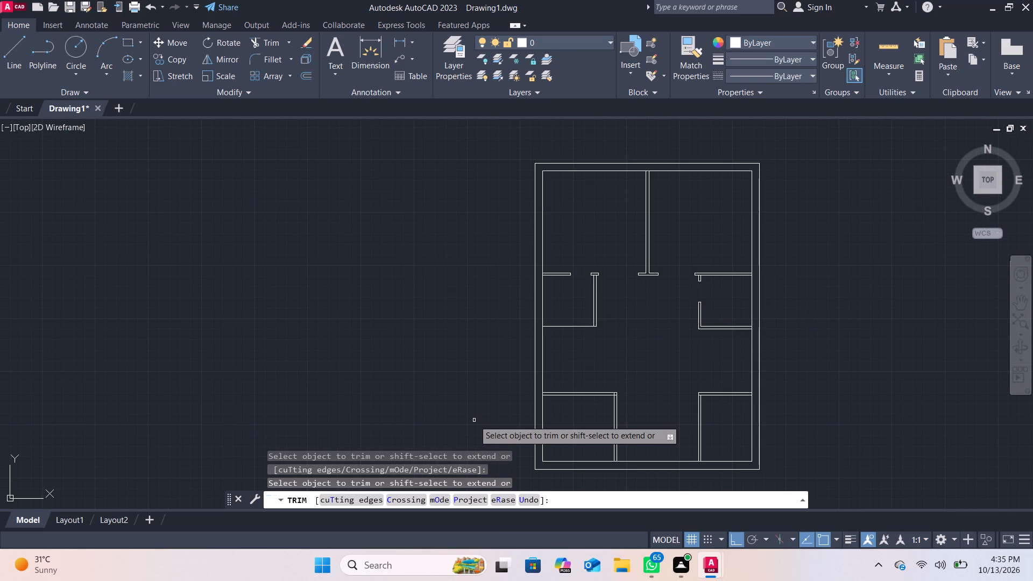
pyautogui.scroll(2, 478, 418)
pyautogui.moveTo(788, 374); pyautogui.dragTo(794, 314, button='middle')
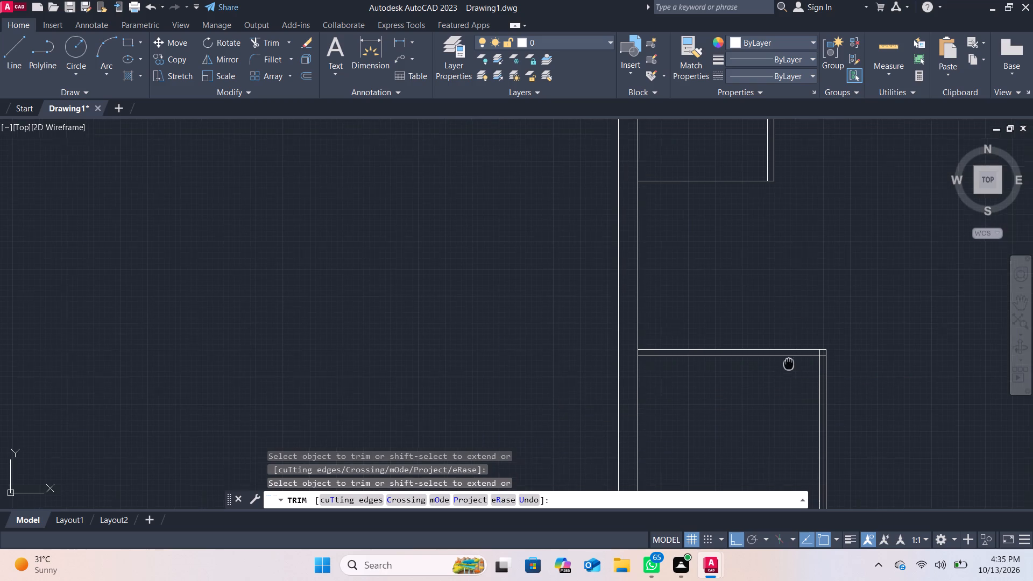
pyautogui.moveTo(794, 314); pyautogui.dragTo(830, 232, button='middle')
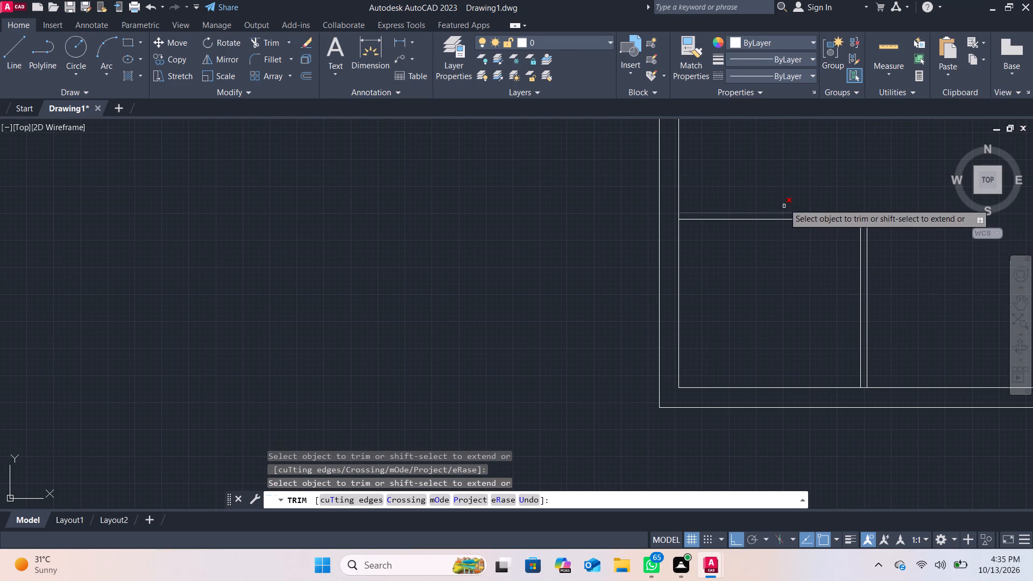
pyautogui.click(9, 47)
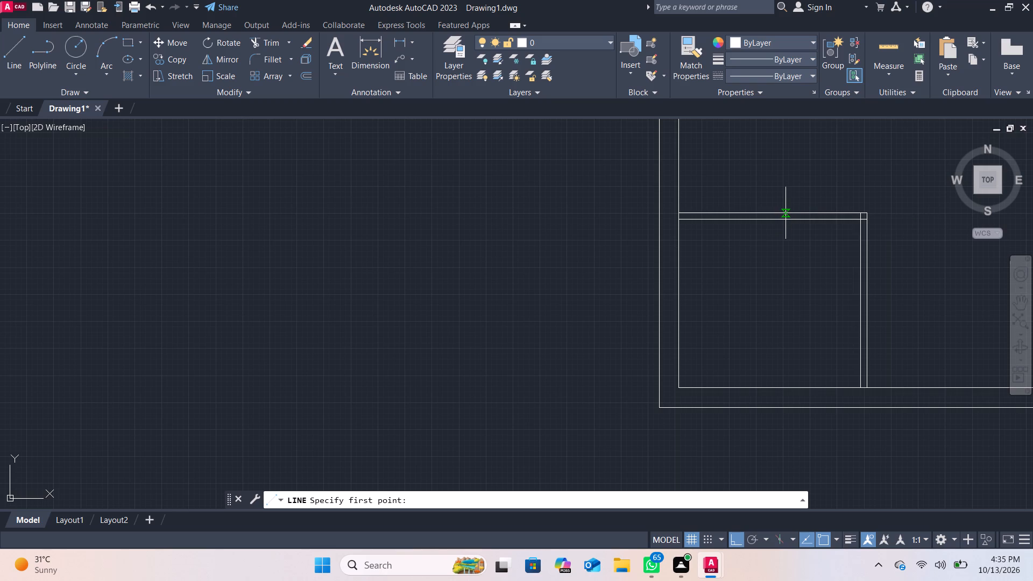
pyautogui.click(786, 213)
pyautogui.click(786, 218)
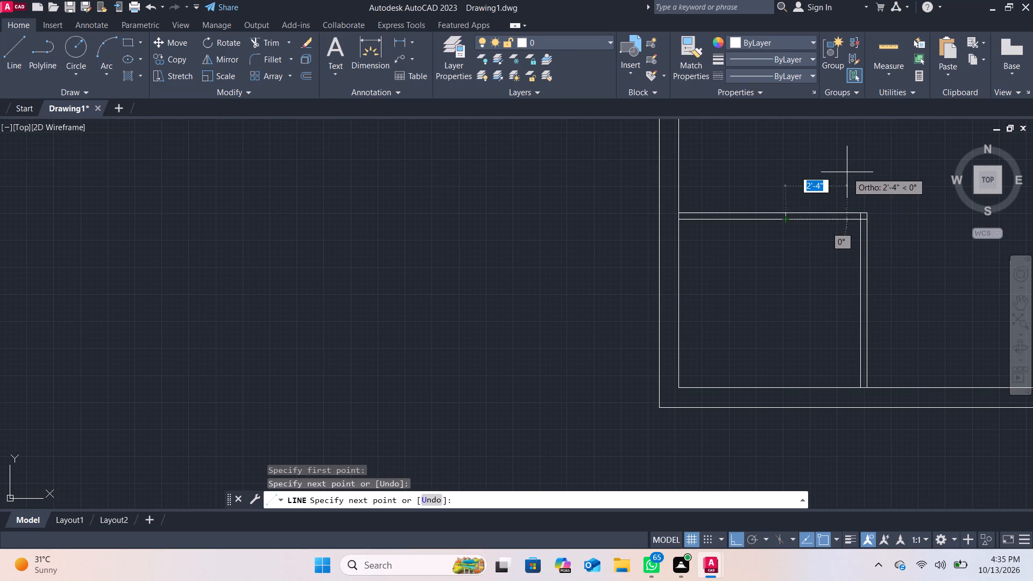
pyautogui.press('Return')
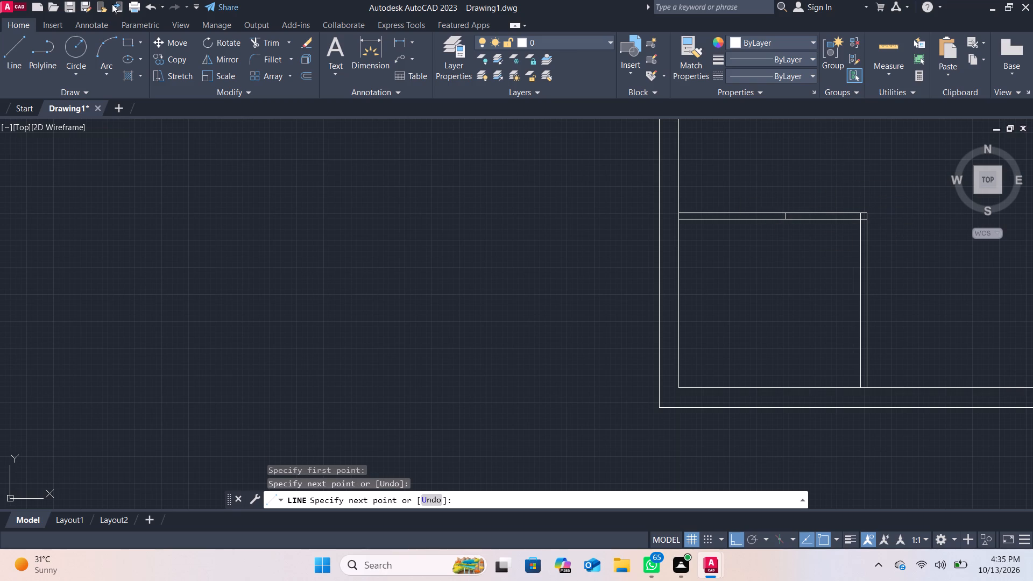
# Trim the lower-left room's top partition between the jamb line and the vertical partition, including the overlapping segments inside the corner.
pyautogui.click(263, 38)
pyautogui.moveTo(777, 279); pyautogui.dragTo(632, 272, button='middle')
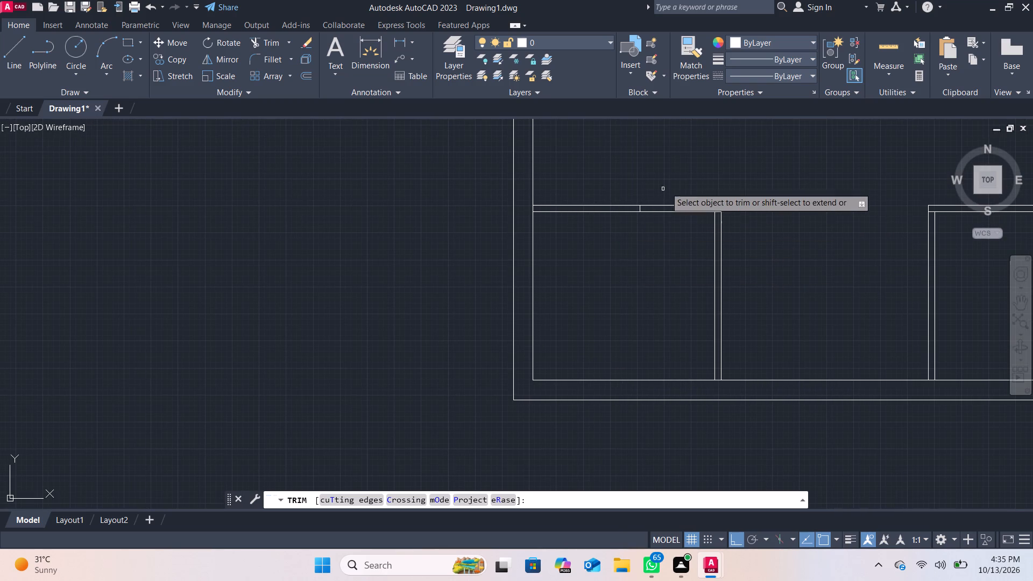
pyautogui.moveTo(671, 202); pyautogui.dragTo(671, 226)
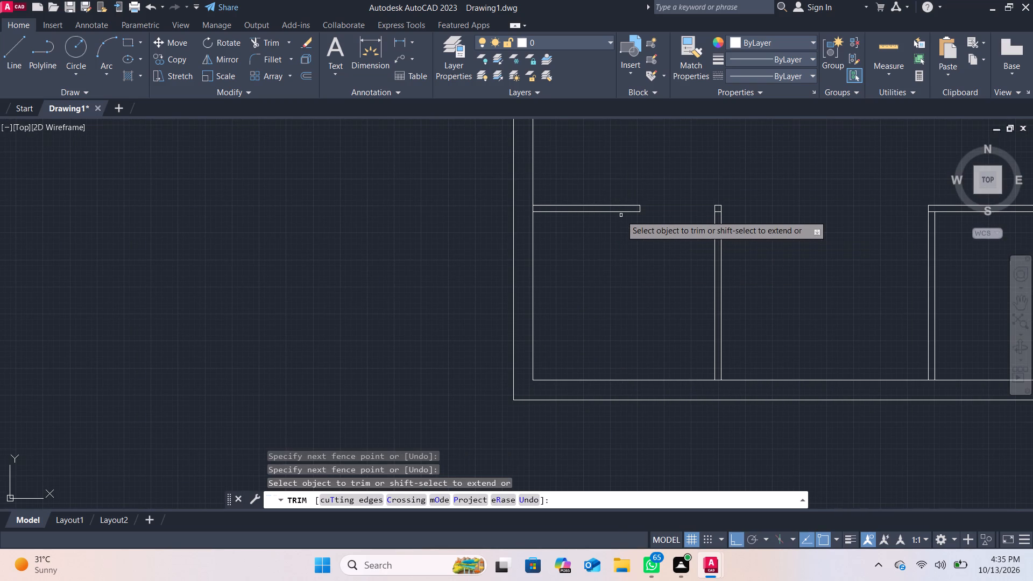
pyautogui.scroll(2, 719, 211)
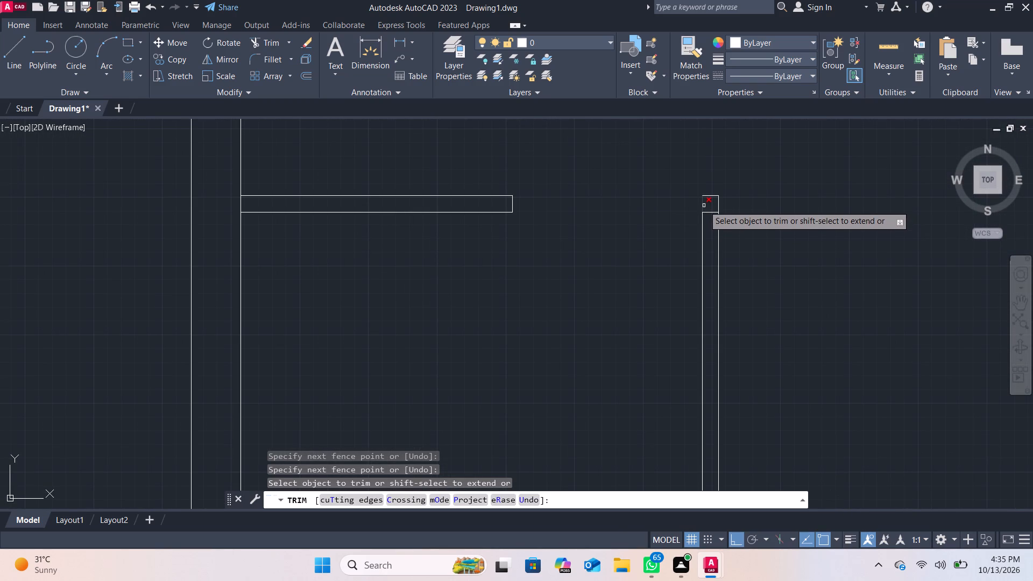
pyautogui.click(704, 206)
pyautogui.click(708, 212)
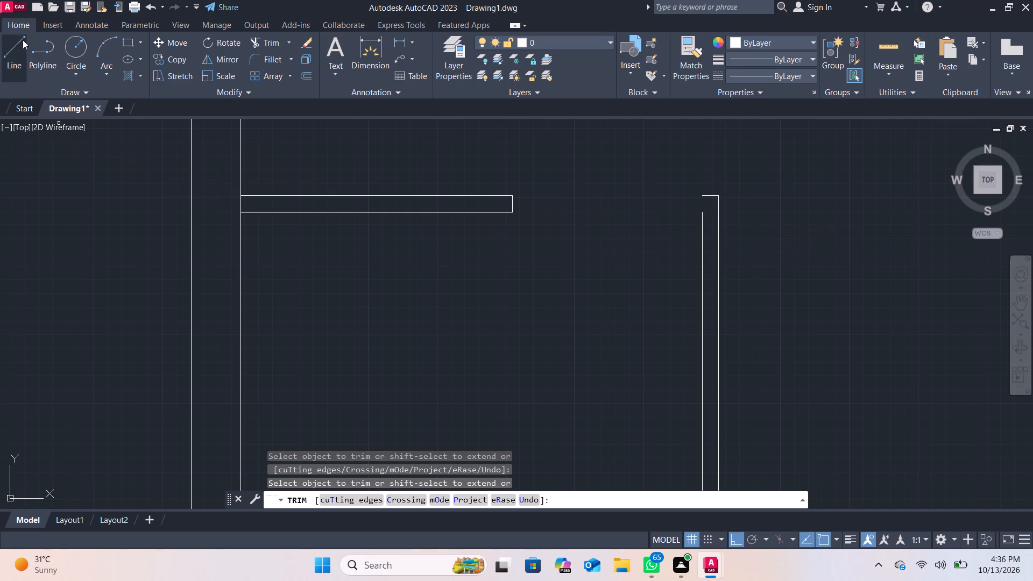
# Draw a closed wall stub about 4" long, extending left from the upper-right corner of the lower-left room.
pyautogui.click(23, 40)
pyautogui.click(702, 216)
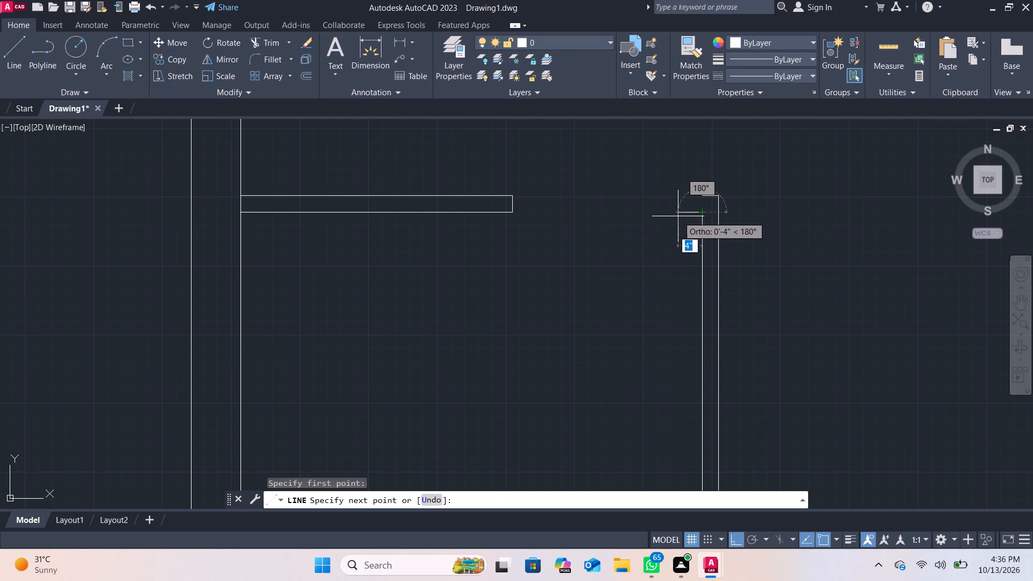
pyautogui.click(678, 216)
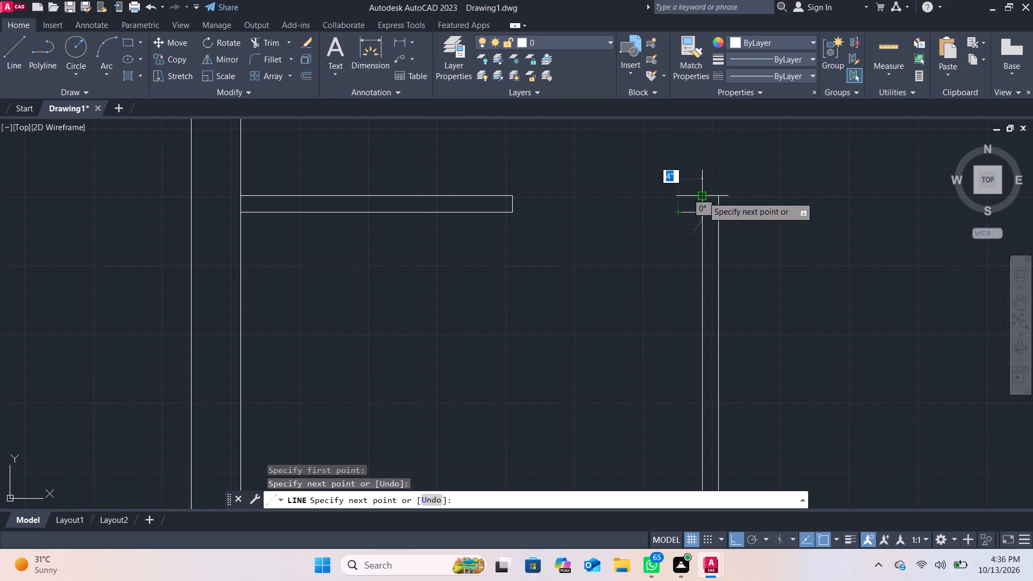
pyautogui.click(676, 196)
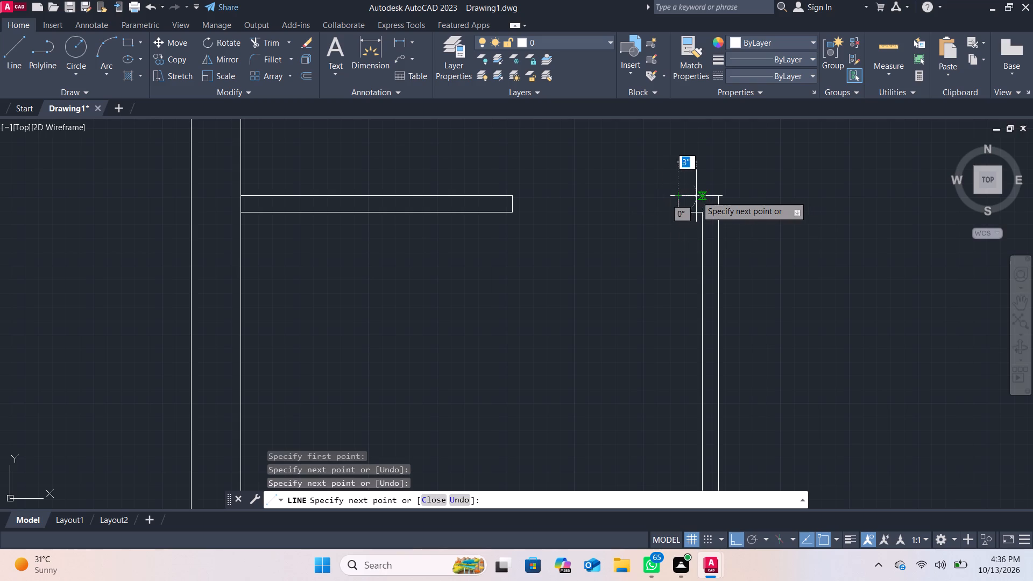
pyautogui.click(696, 196)
pyautogui.press('Return')
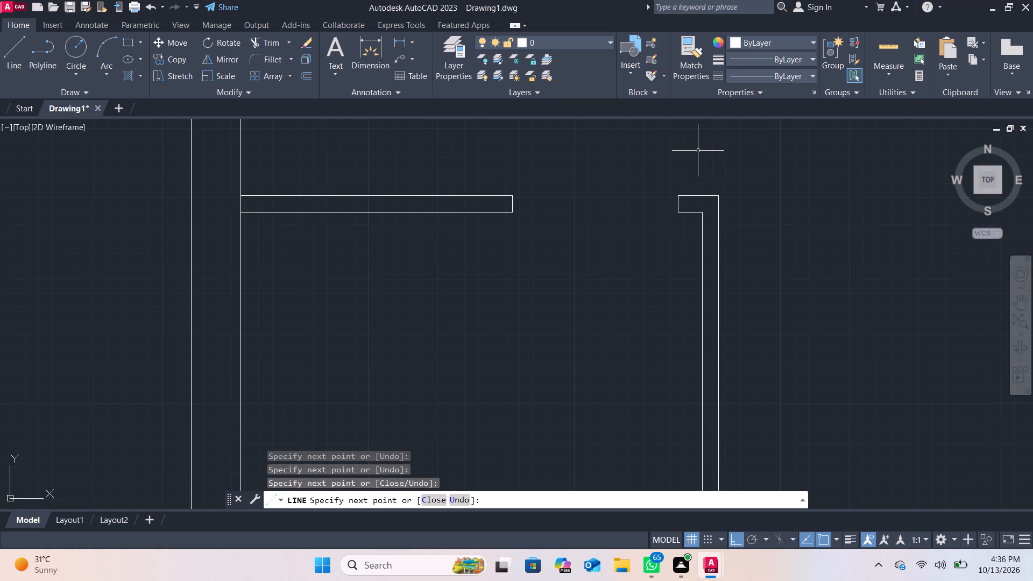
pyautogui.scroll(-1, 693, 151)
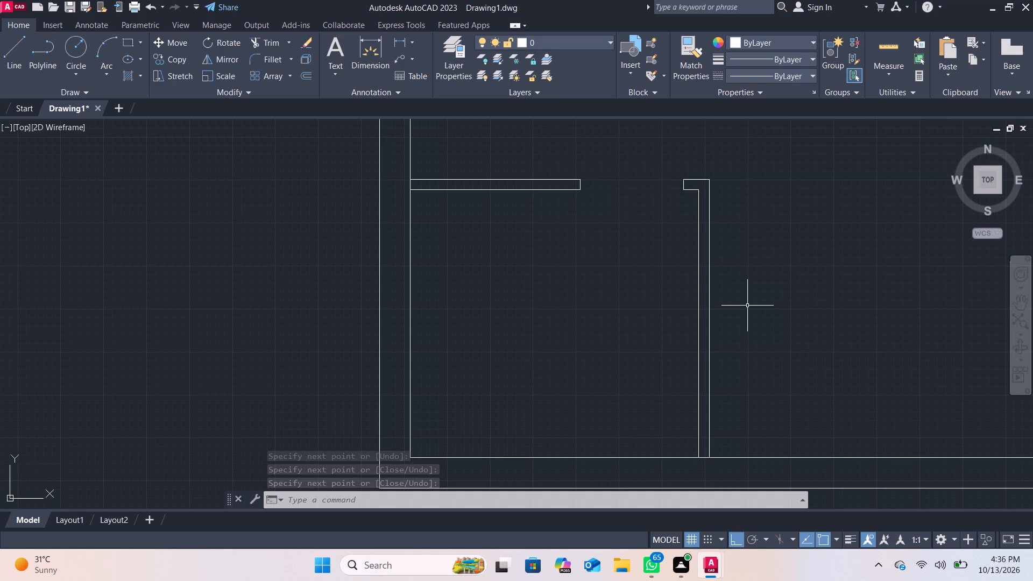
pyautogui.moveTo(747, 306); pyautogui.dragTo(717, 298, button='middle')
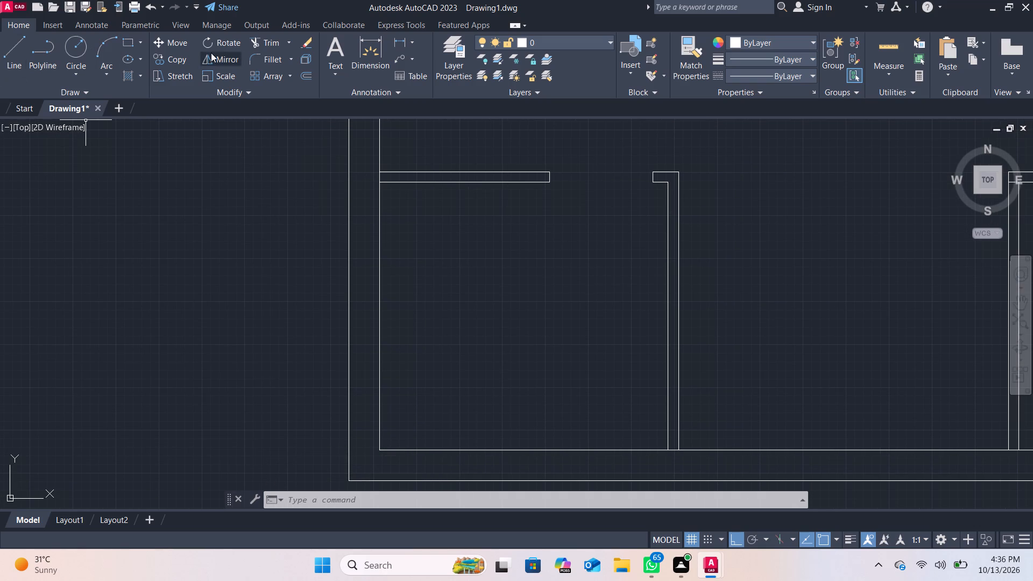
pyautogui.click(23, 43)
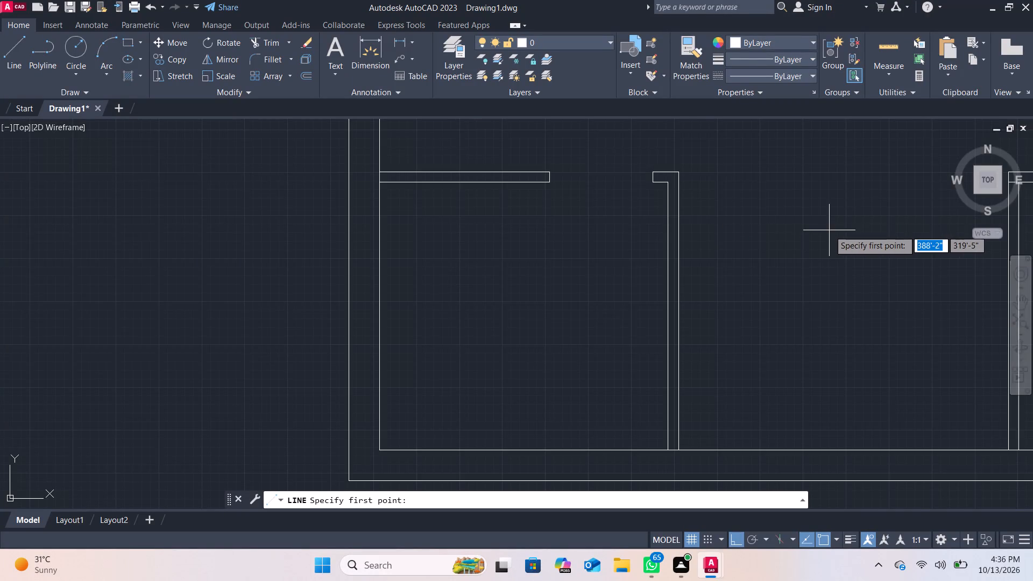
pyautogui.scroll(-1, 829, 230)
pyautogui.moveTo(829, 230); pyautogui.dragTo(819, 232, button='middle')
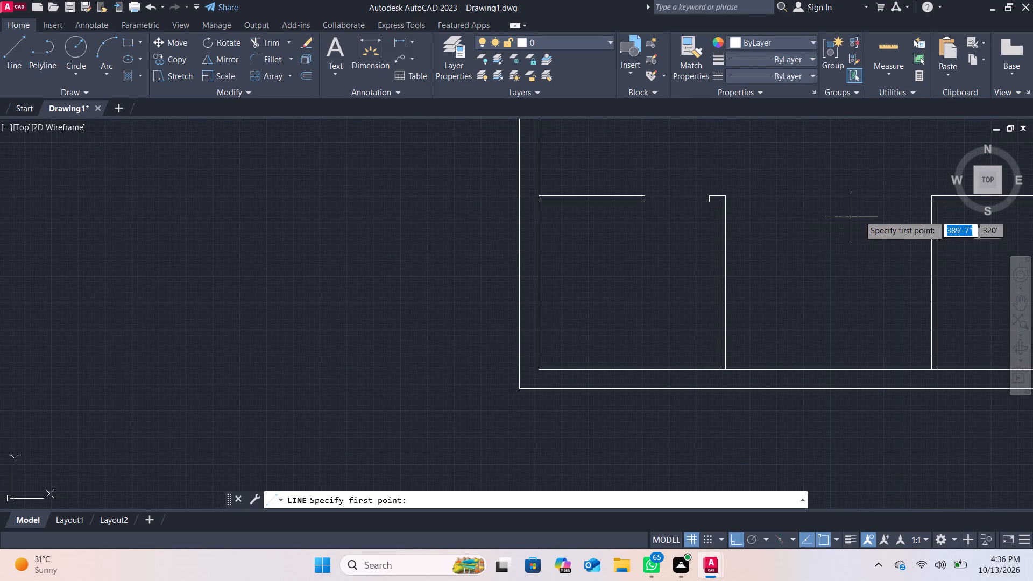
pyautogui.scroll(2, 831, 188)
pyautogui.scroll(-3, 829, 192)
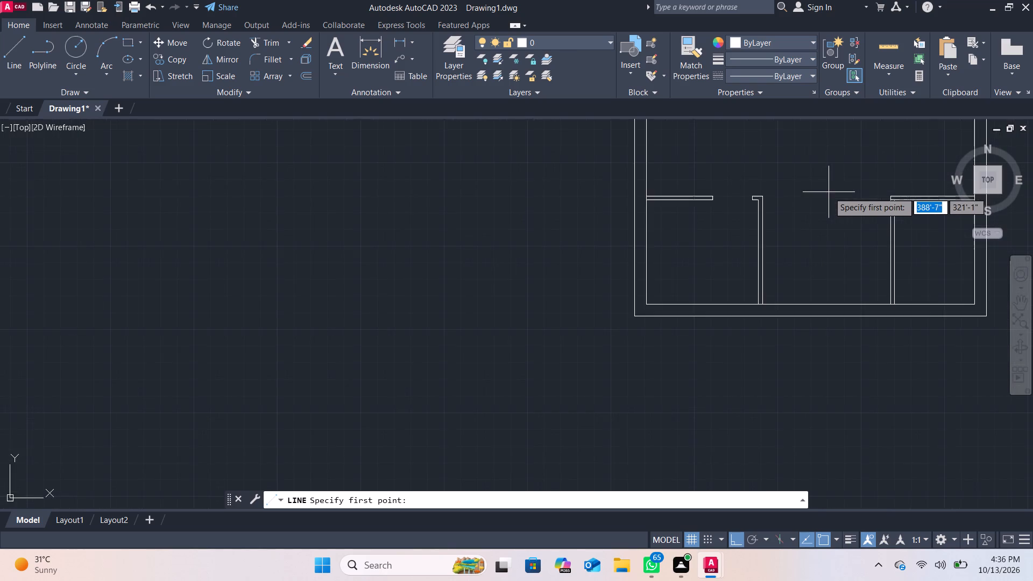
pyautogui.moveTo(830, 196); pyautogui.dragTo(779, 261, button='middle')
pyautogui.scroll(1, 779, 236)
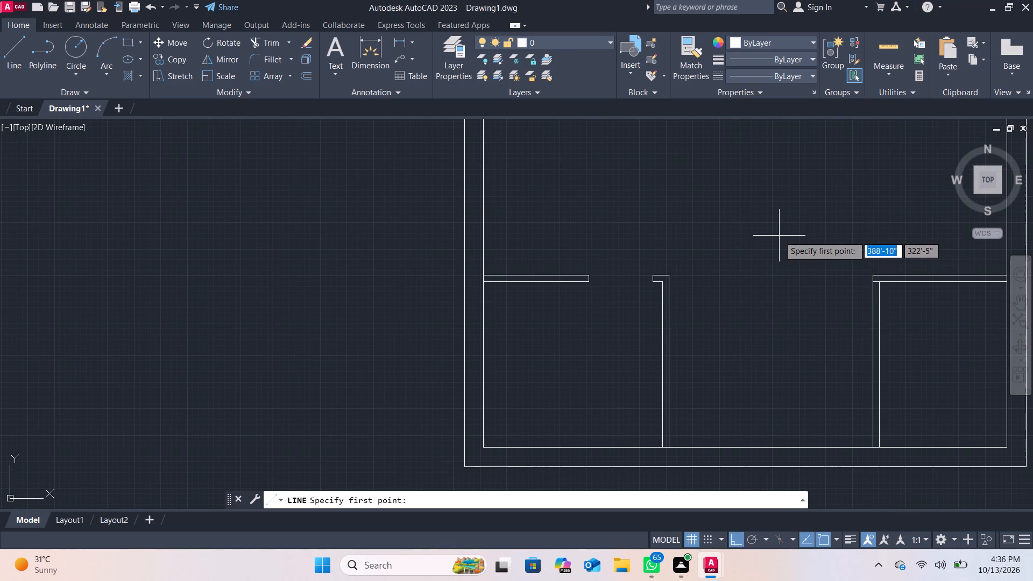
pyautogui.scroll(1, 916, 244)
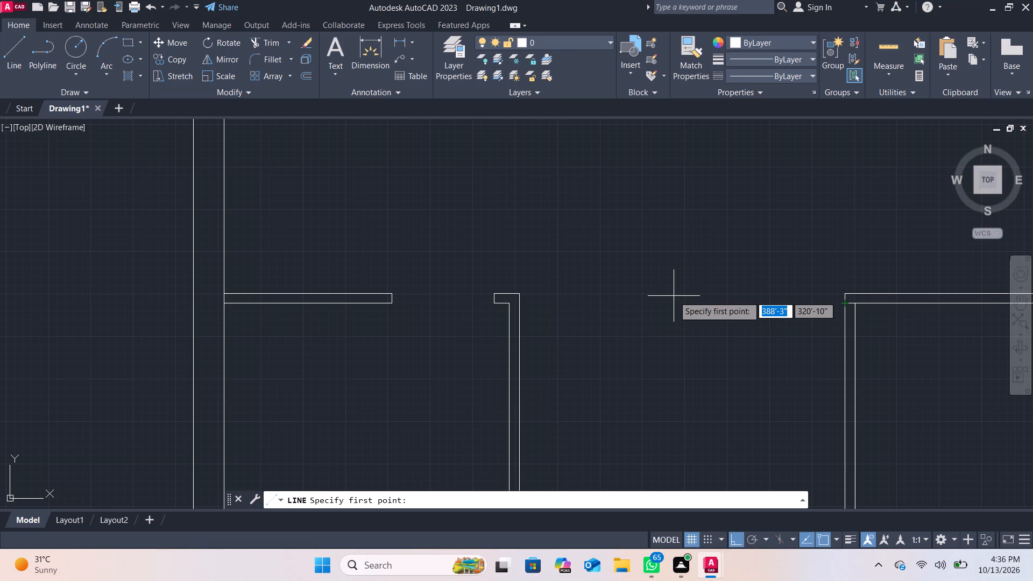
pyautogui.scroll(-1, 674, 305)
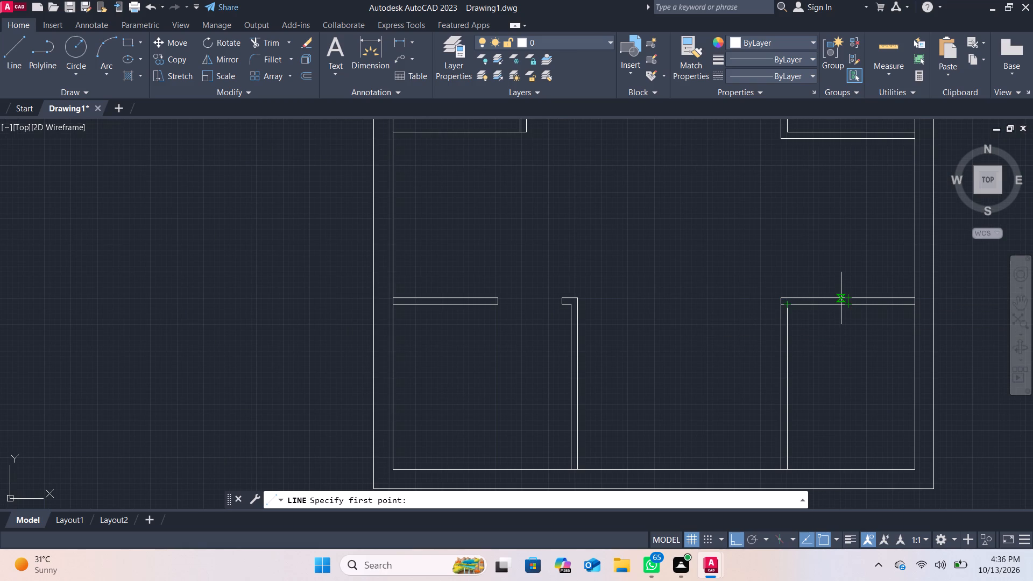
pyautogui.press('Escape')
# Trim away the lower-right room's vertical and horizontal partition lines around their corner.
pyautogui.click(267, 48)
pyautogui.moveTo(802, 314); pyautogui.dragTo(801, 272)
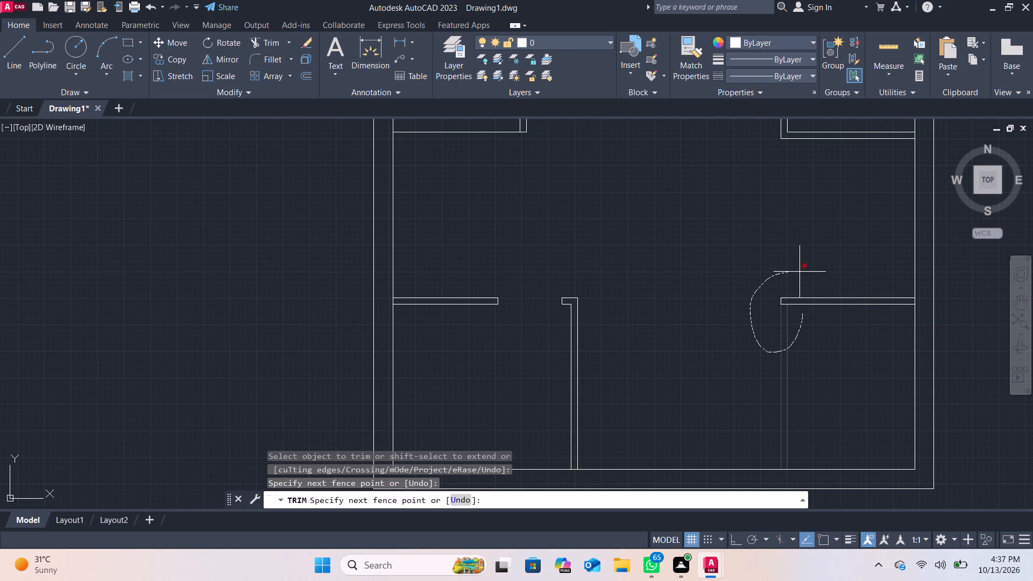
pyautogui.moveTo(801, 272); pyautogui.dragTo(784, 305)
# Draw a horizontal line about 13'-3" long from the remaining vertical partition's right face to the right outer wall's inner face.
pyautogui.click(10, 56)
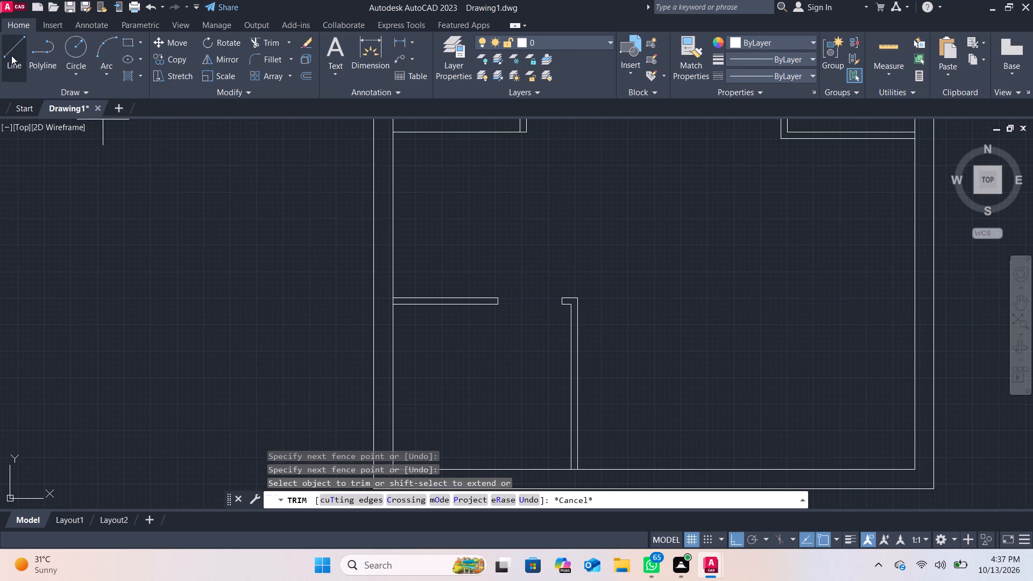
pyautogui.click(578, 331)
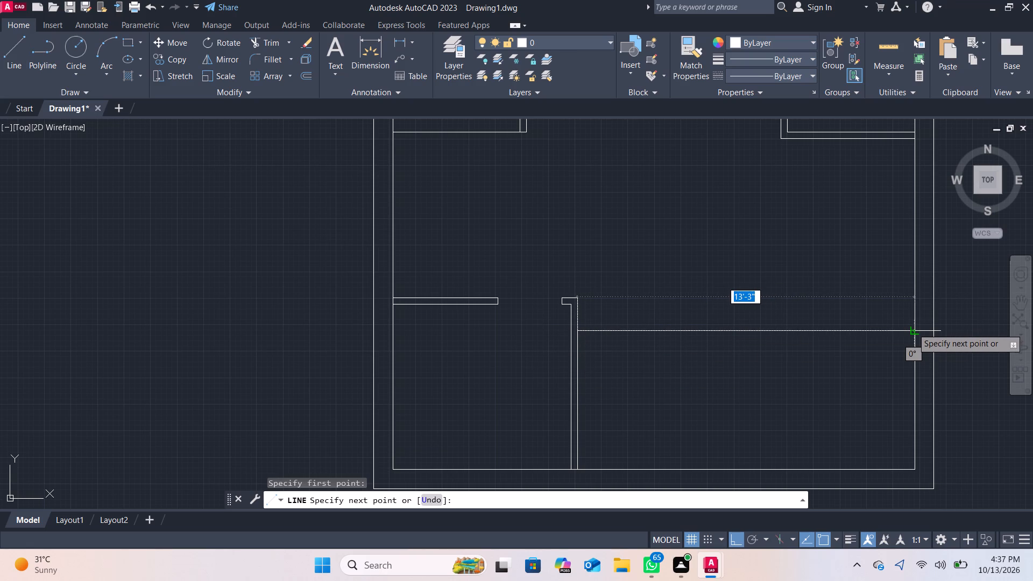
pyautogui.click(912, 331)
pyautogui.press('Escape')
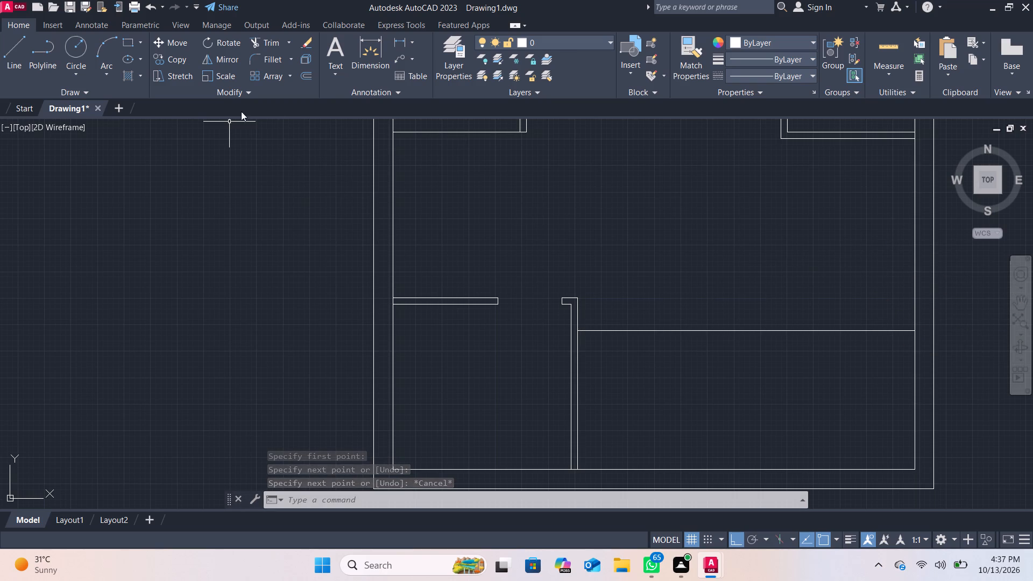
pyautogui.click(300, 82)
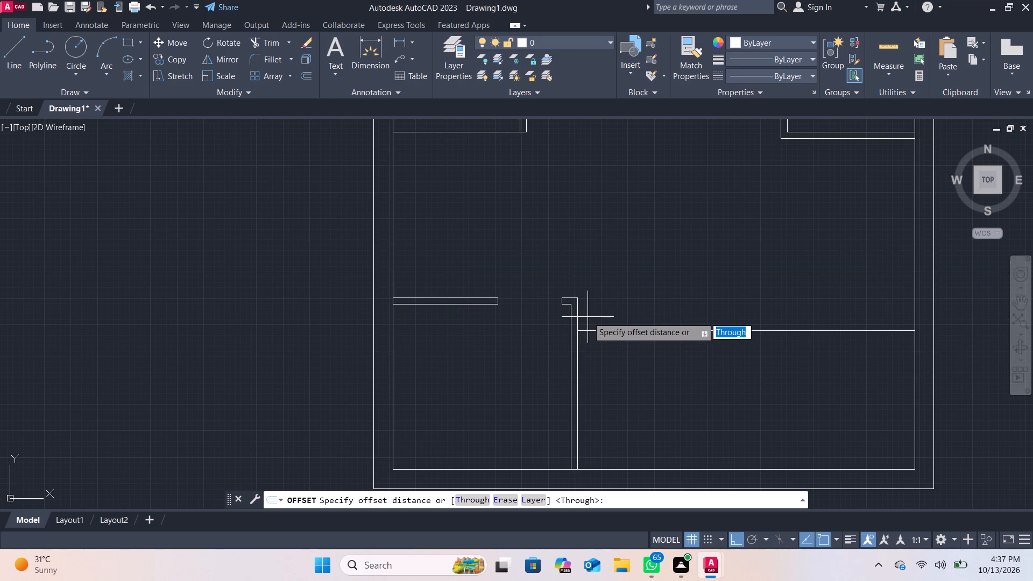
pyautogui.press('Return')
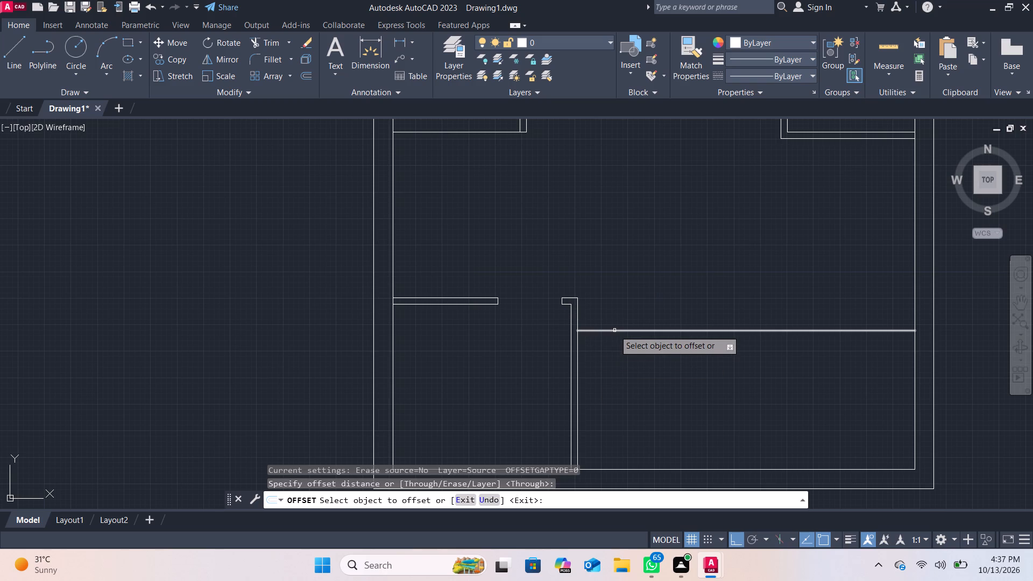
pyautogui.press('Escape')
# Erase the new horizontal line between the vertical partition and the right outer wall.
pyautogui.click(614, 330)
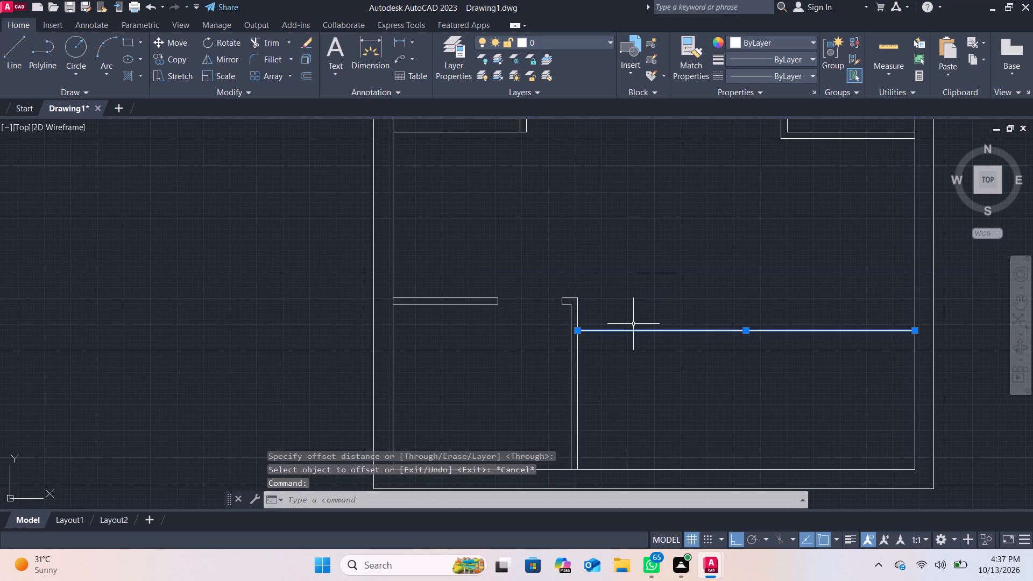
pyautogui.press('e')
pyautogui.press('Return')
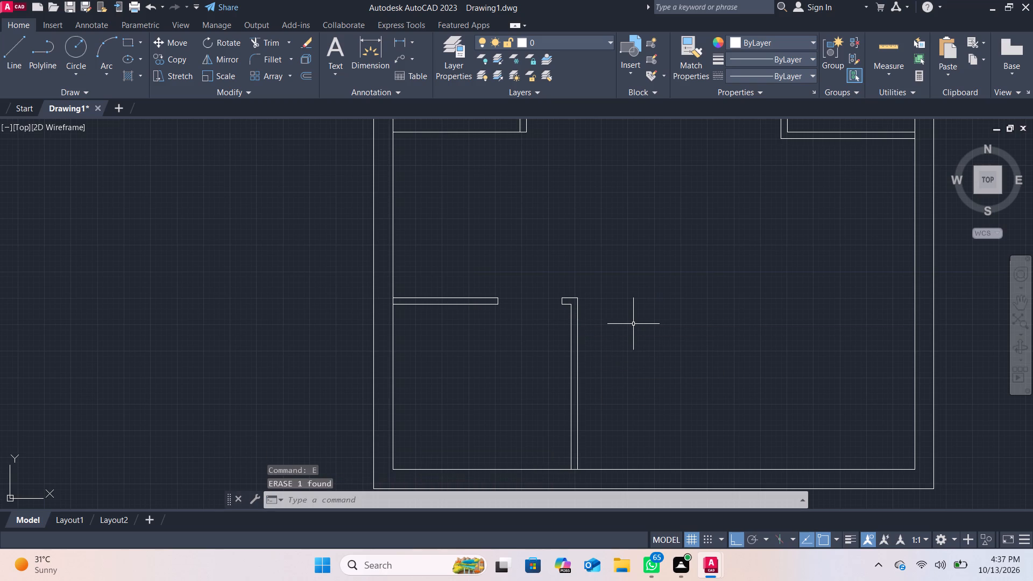
# Draw a horizontal line from the vertical partition's right face, about 2' below its top corner, to the right outer wall's inner face.
pyautogui.click(16, 56)
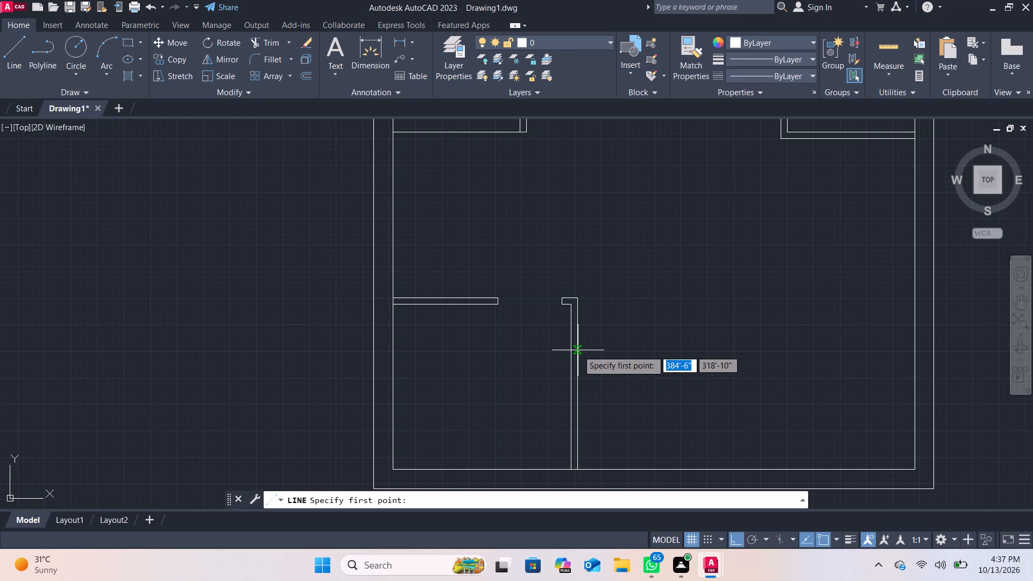
pyautogui.click(578, 350)
pyautogui.click(915, 350)
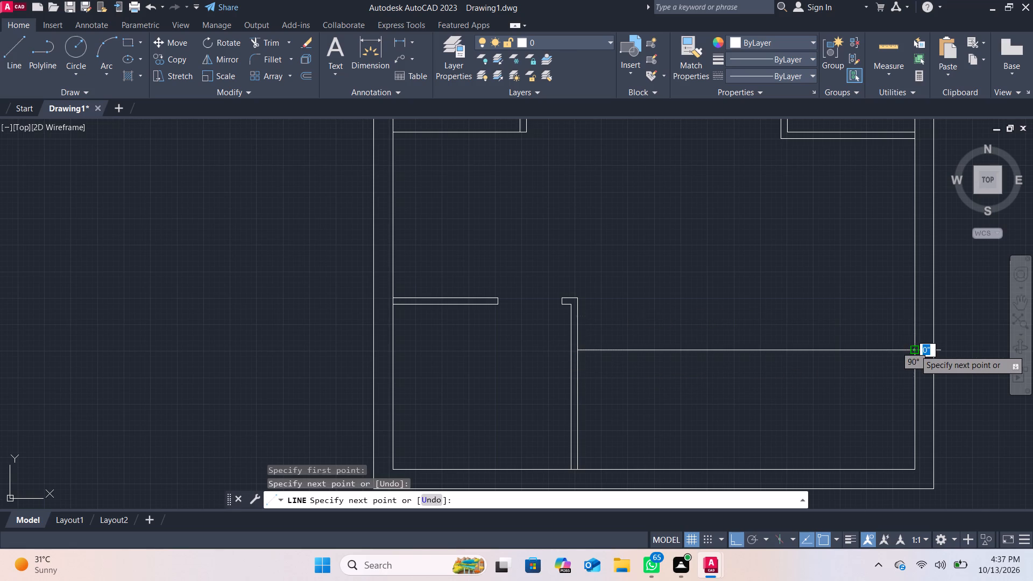
pyautogui.press('Escape')
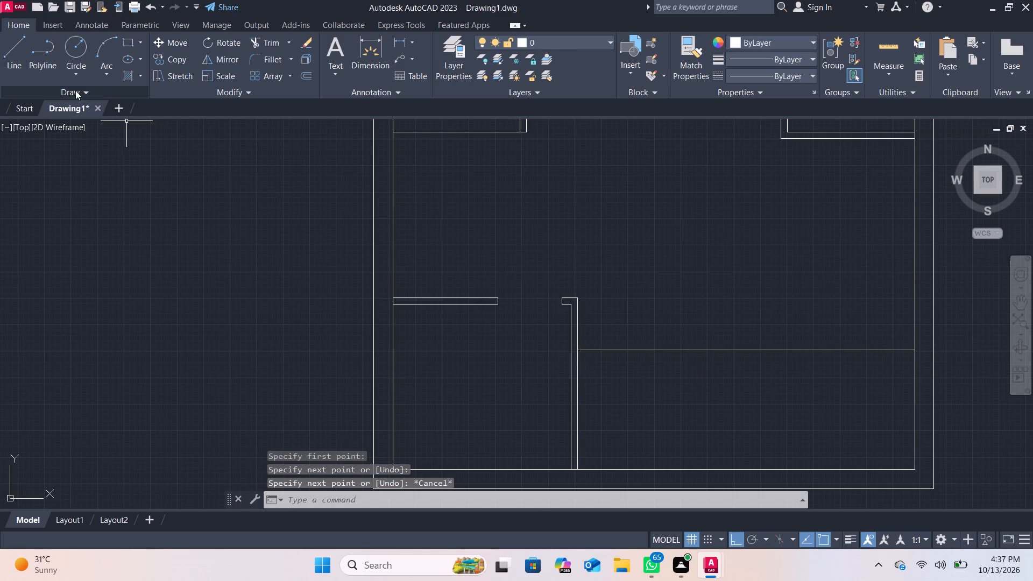
# Offset the new horizontal line 3" upward to form a partition.
pyautogui.click(309, 81)
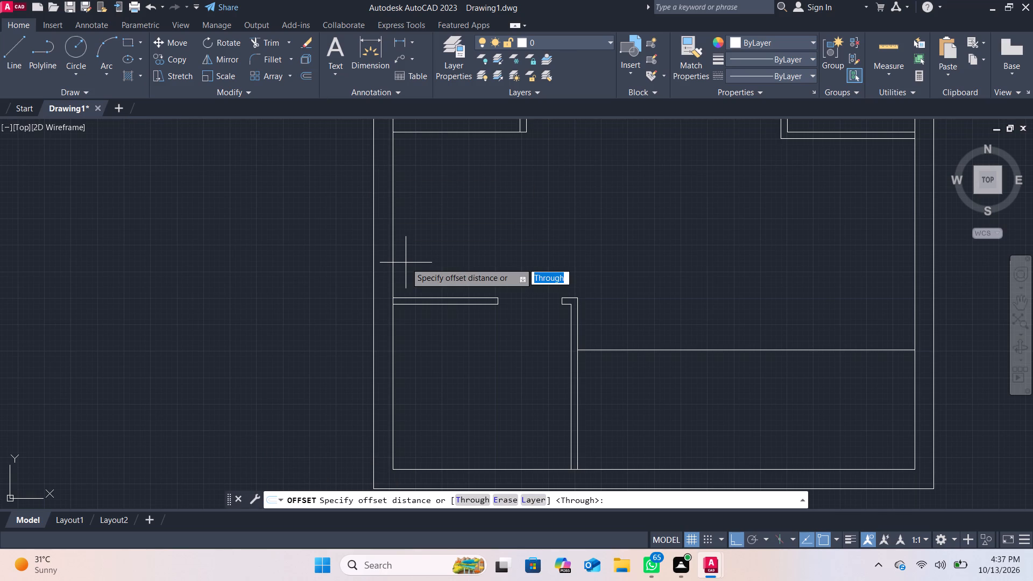
pyautogui.press('Return')
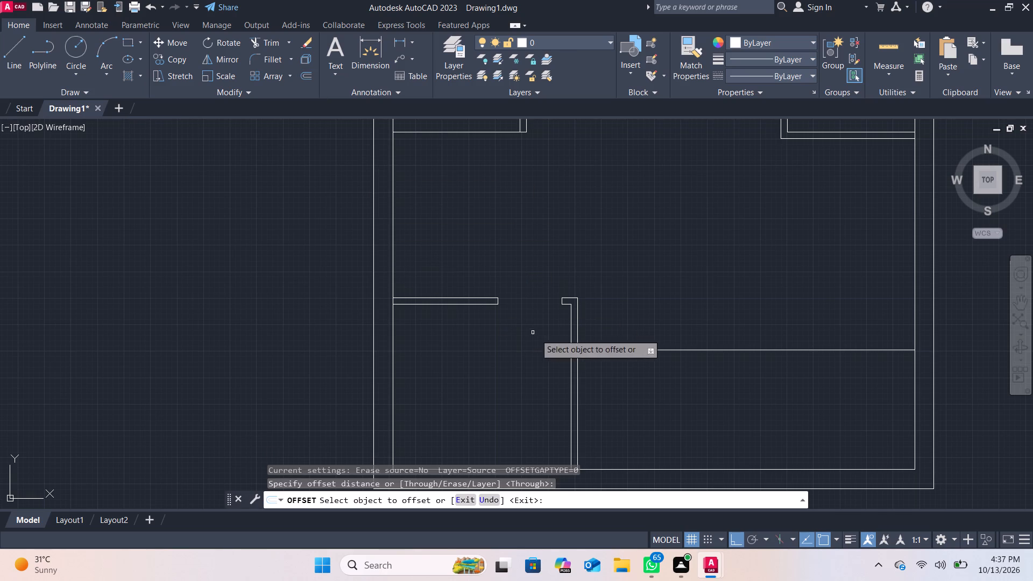
pyautogui.click(604, 351)
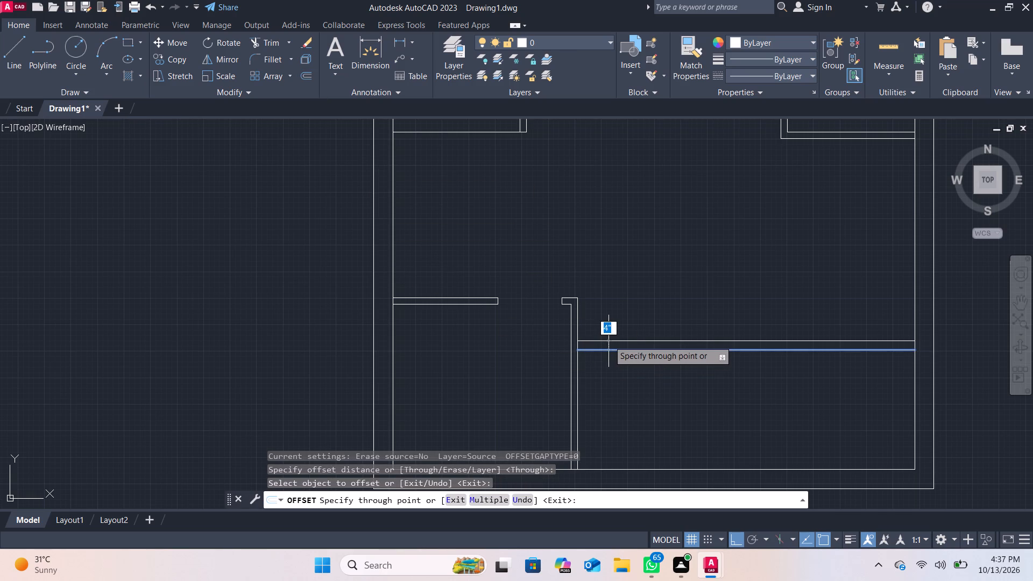
pyautogui.press('3')
pyautogui.press('Return')
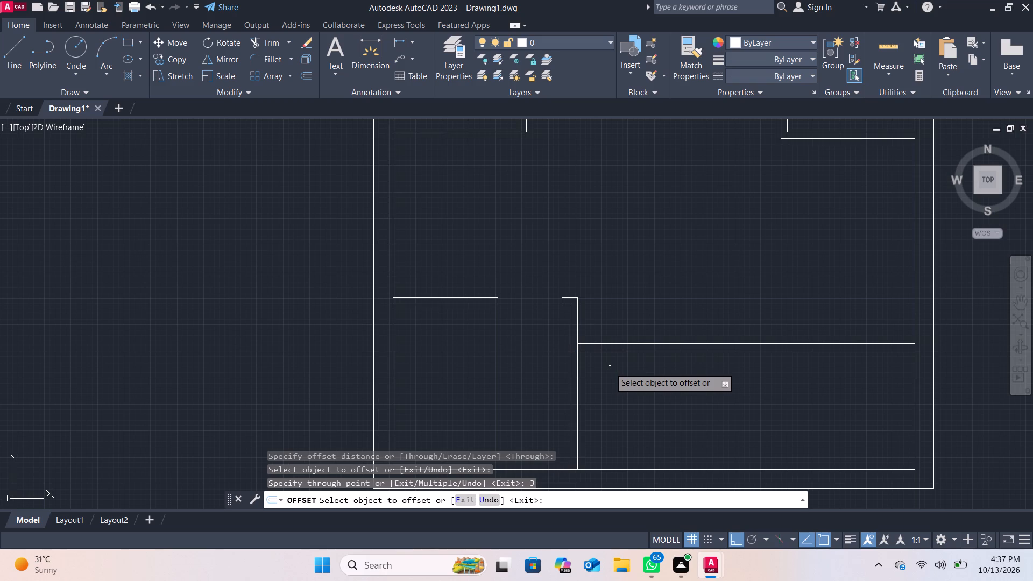
# Trim the vertical partition's right face between the two new horizontal partition lines at their junction.
pyautogui.scroll(3, 610, 367)
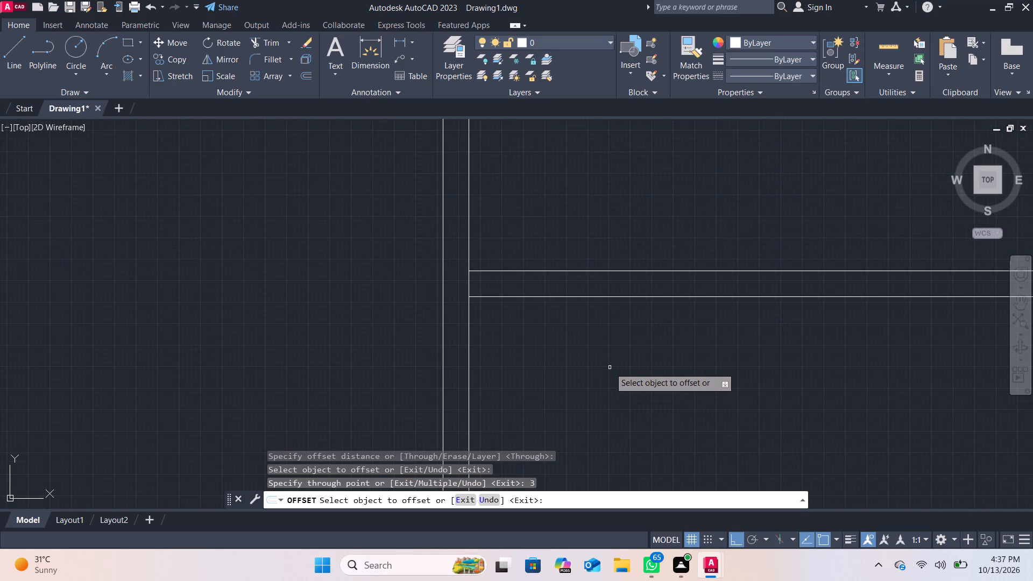
pyautogui.scroll(1, 610, 367)
pyautogui.scroll(-1, 610, 367)
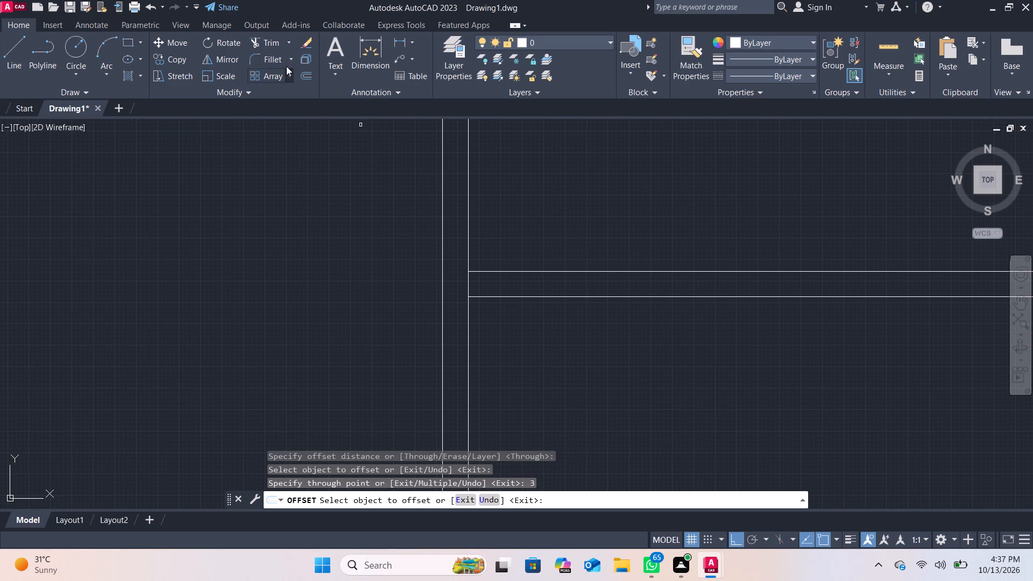
pyautogui.click(271, 41)
pyautogui.click(468, 281)
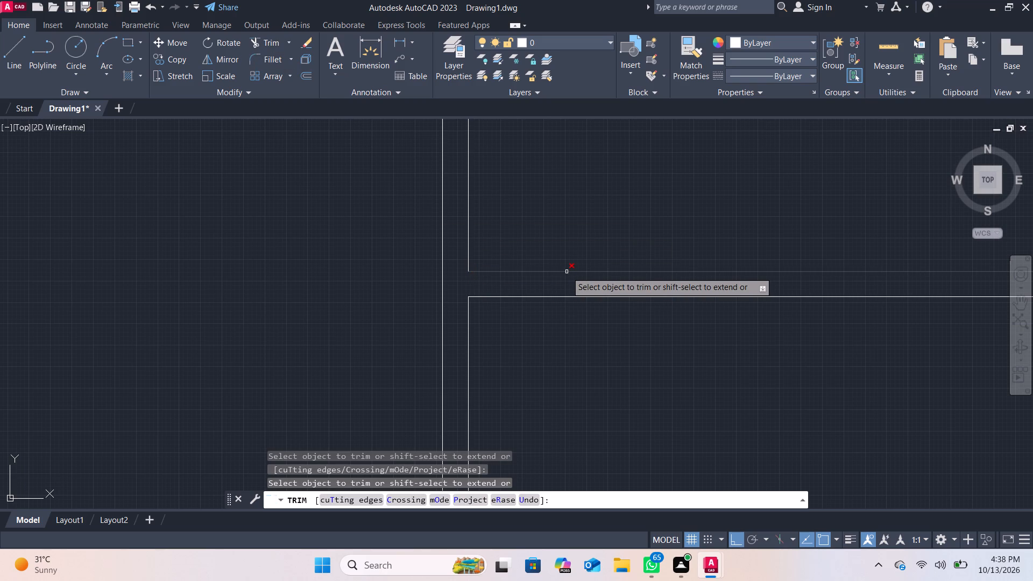
# Draw a jamb line across the new horizontal partition, a few inches right of the vertical partition.
pyautogui.click(22, 58)
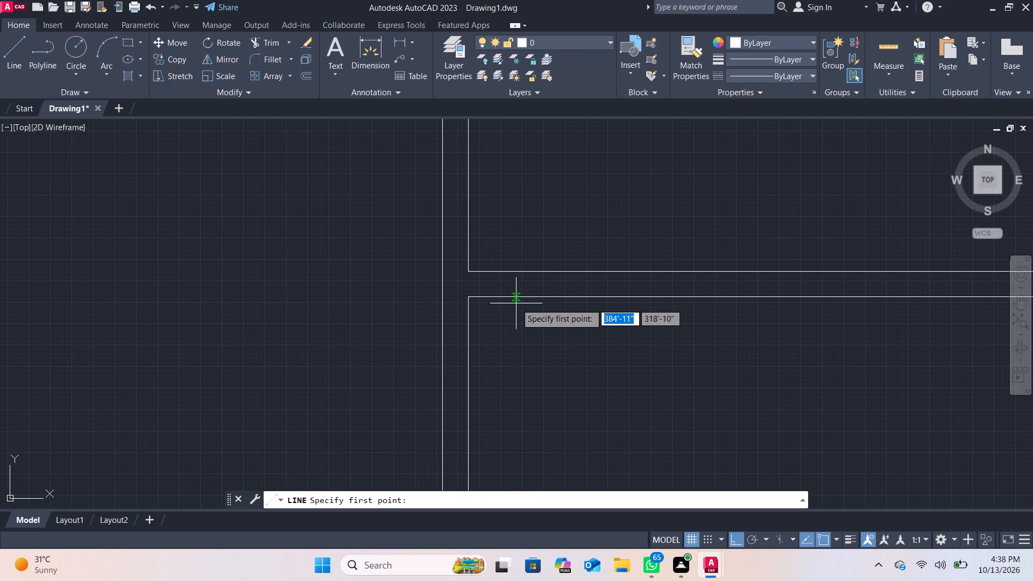
pyautogui.click(506, 271)
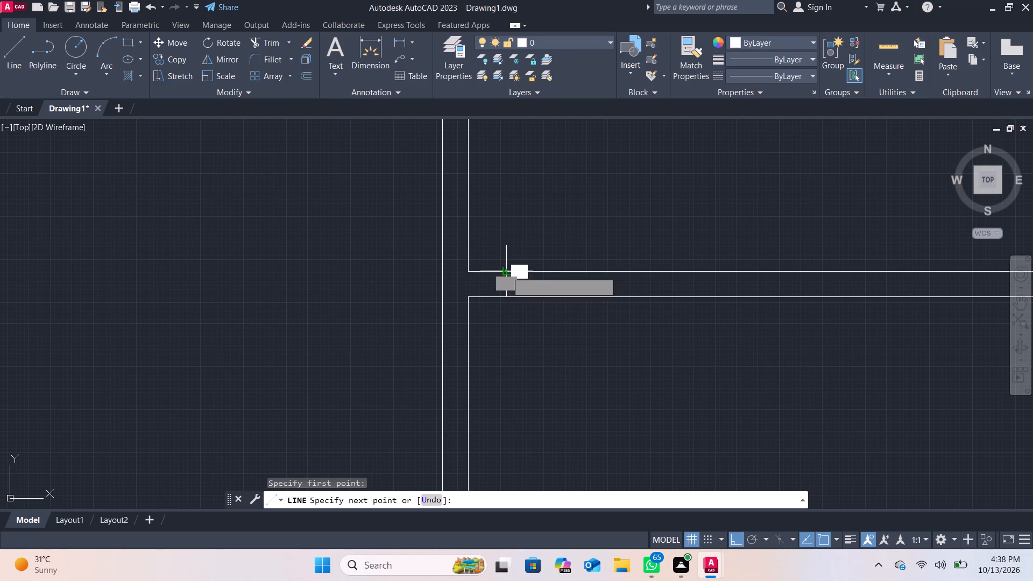
pyautogui.click(503, 294)
pyautogui.press('Escape')
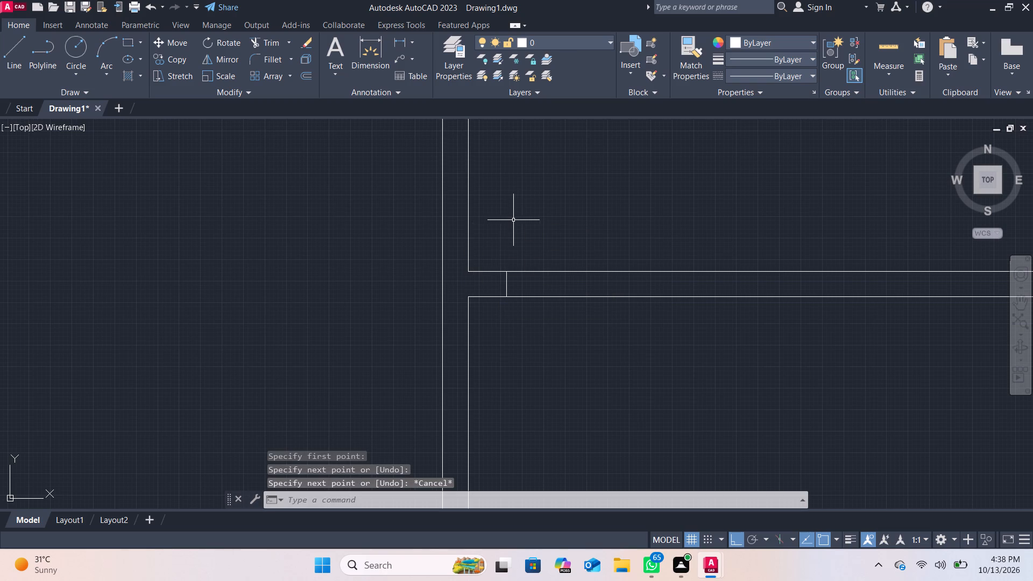
# Draw a second jamb line across the horizontal partition, about 3'-3" right of the first one.
pyautogui.click(22, 62)
pyautogui.scroll(-3, 721, 344)
pyautogui.moveTo(886, 392); pyautogui.dragTo(857, 385, button='middle')
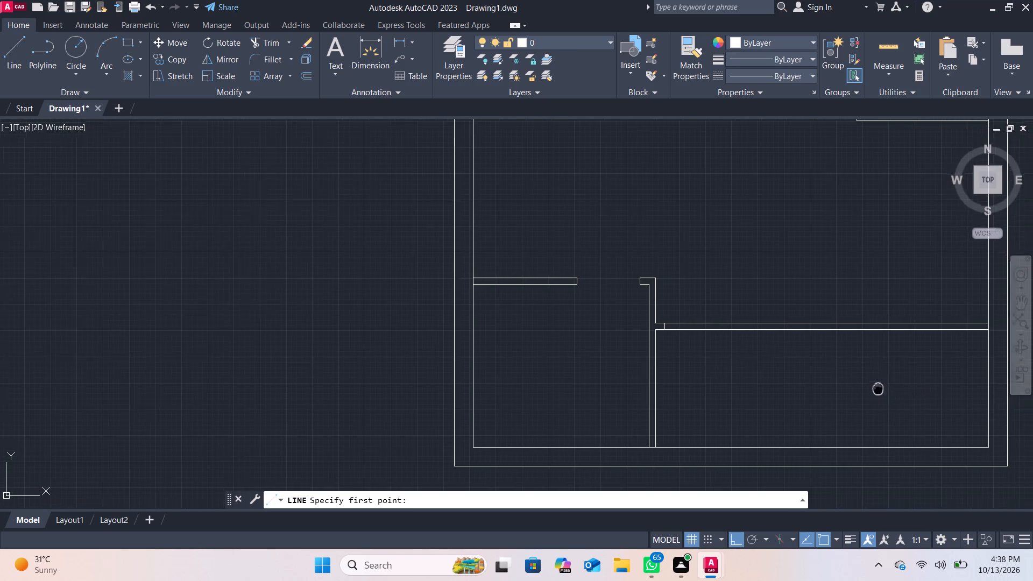
pyautogui.moveTo(857, 385); pyautogui.dragTo(693, 358, button='middle')
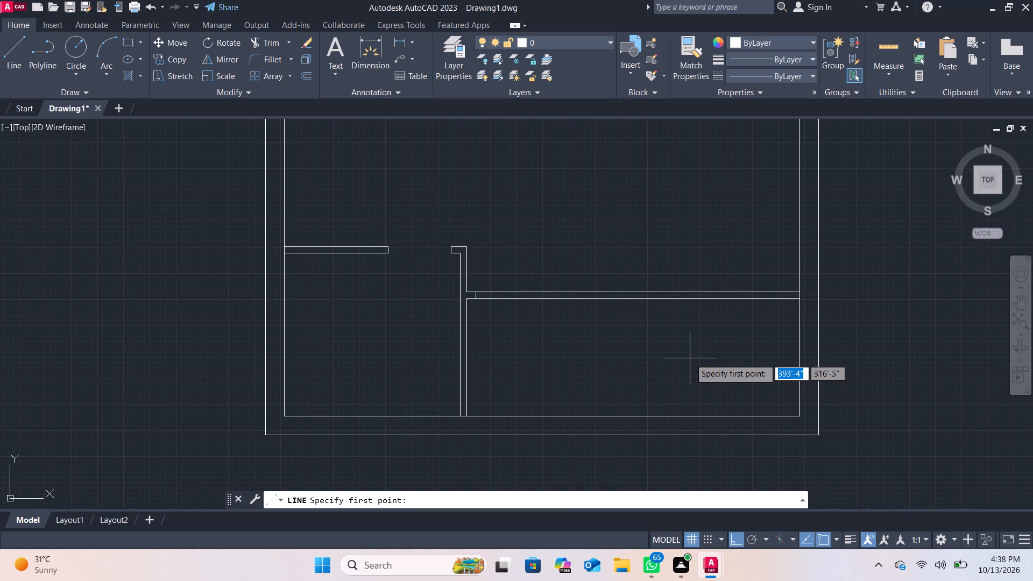
pyautogui.click(6, 58)
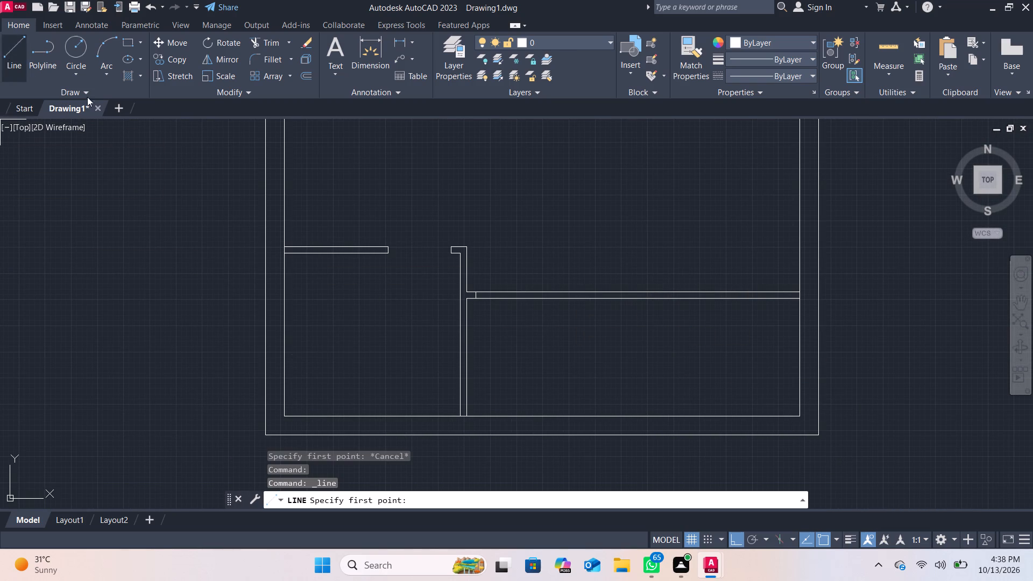
pyautogui.click(558, 293)
pyautogui.click(556, 297)
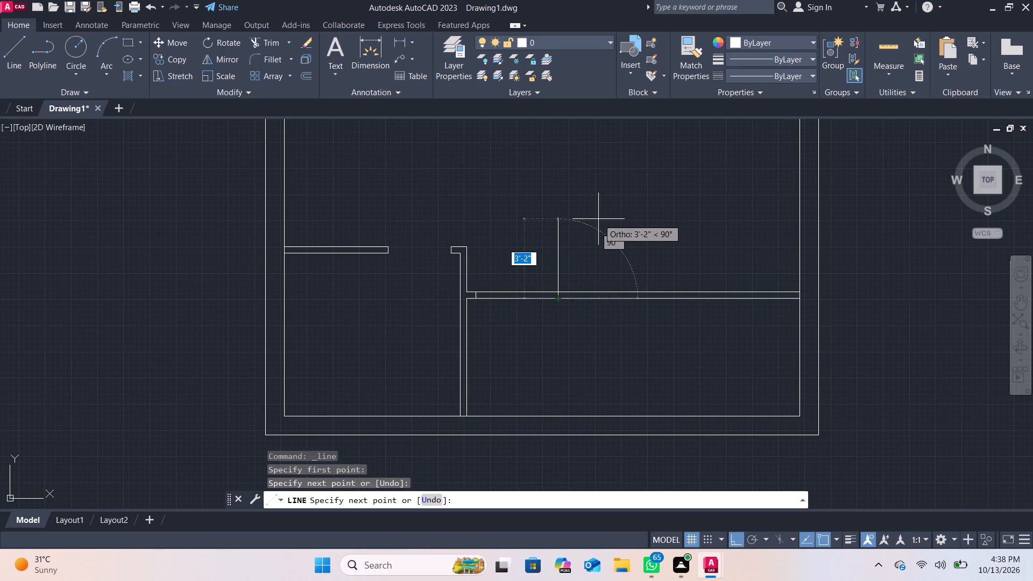
pyautogui.press('Escape')
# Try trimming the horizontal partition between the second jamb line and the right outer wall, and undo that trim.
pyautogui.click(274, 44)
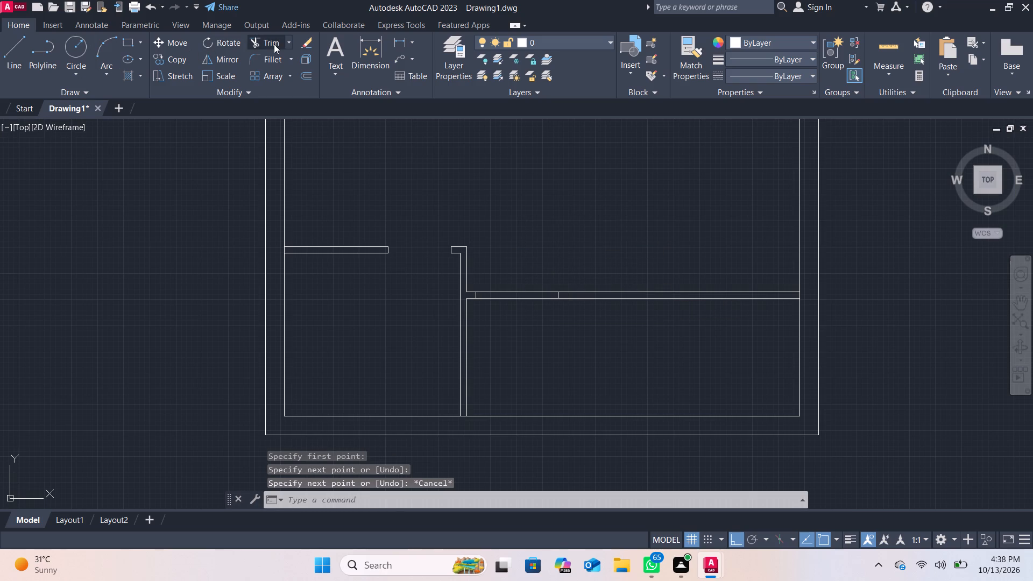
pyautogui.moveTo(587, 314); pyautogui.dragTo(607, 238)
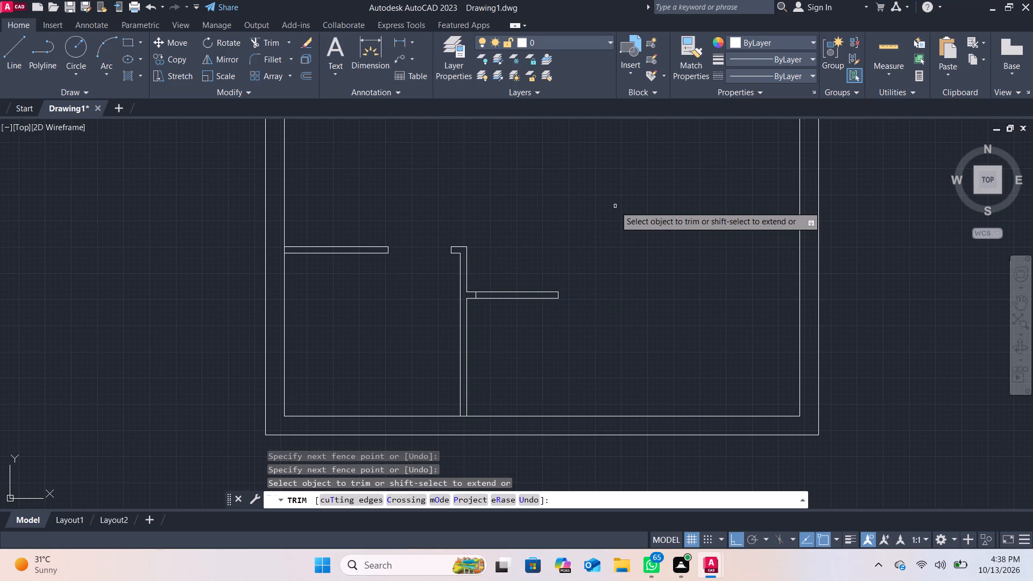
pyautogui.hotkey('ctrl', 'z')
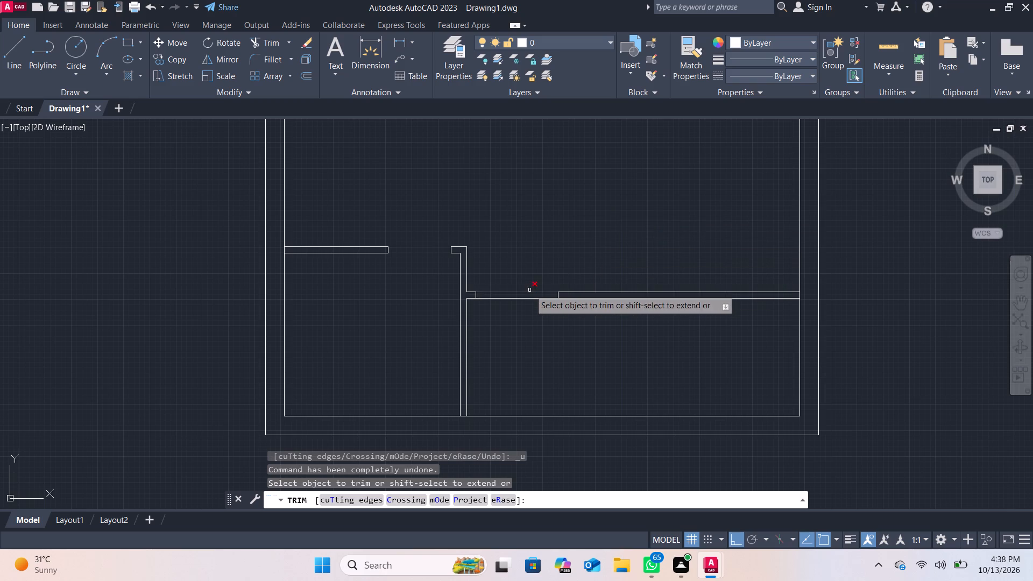
# Trim both horizontal partition lines between the two jamb lines to open a doorway.
pyautogui.moveTo(529, 285); pyautogui.dragTo(520, 325)
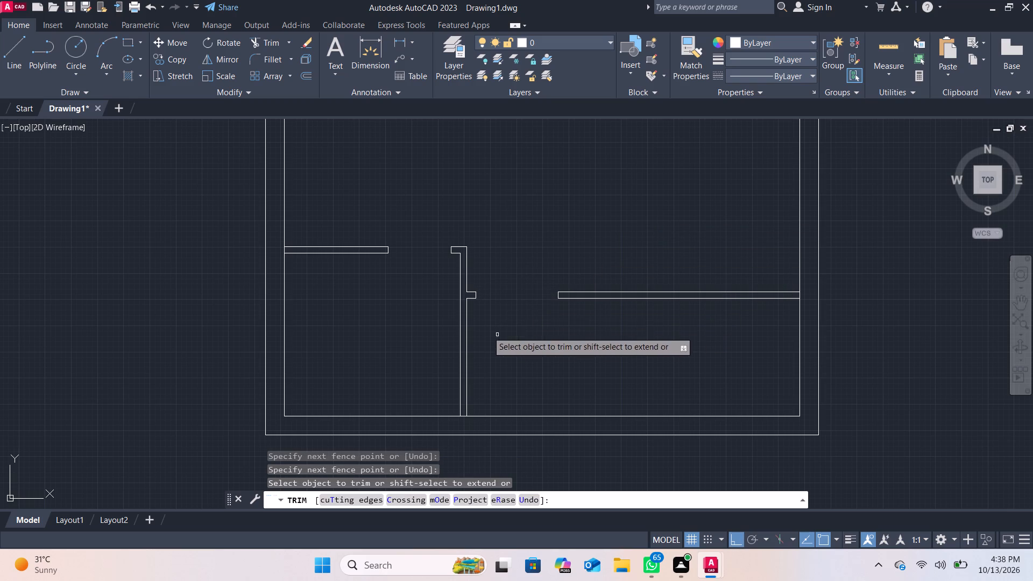
# Draw a vertical line from the short wall stub's lower-right corner down past the bottom outer wall.
pyautogui.scroll(1, 312, 273)
pyautogui.scroll(-1, 312, 273)
pyautogui.moveTo(312, 273); pyautogui.dragTo(323, 218, button='middle')
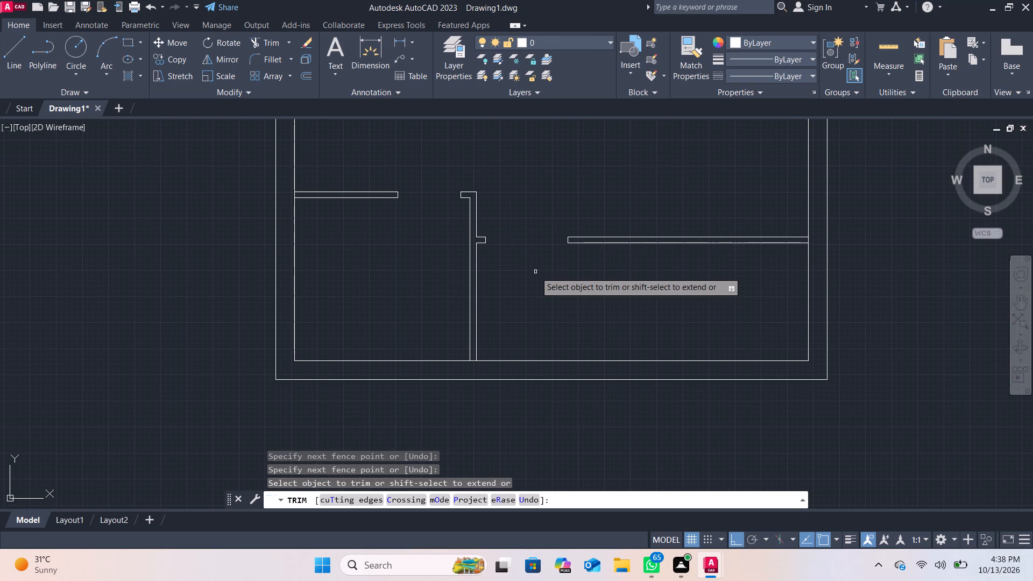
pyautogui.click(15, 62)
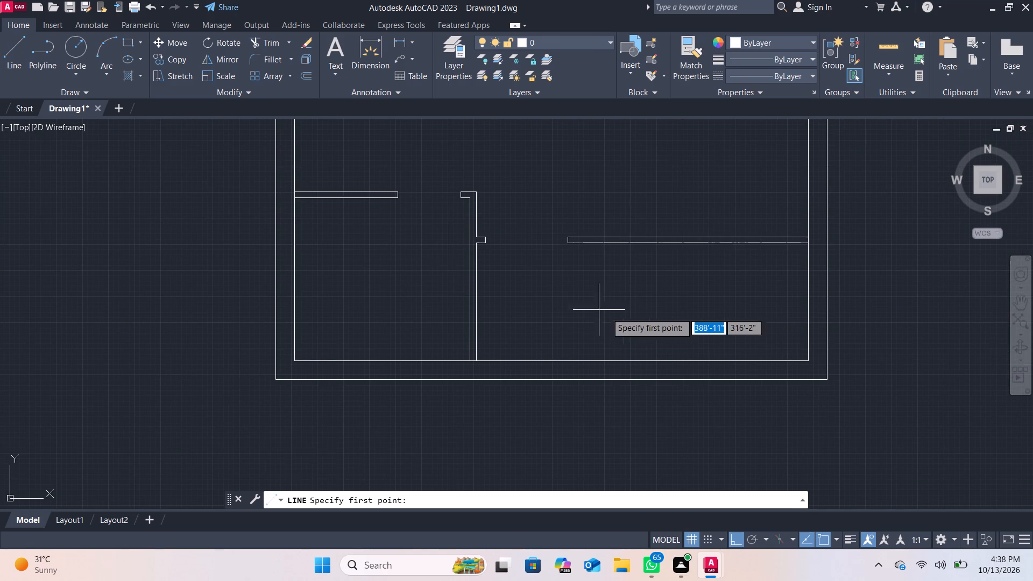
pyautogui.scroll(1, 597, 312)
pyautogui.click(419, 204)
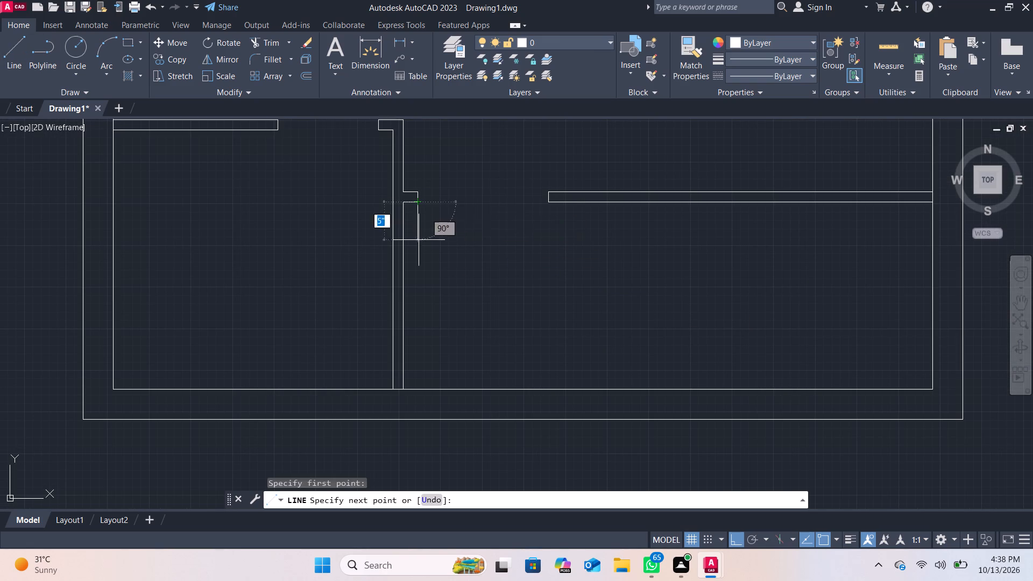
pyautogui.click(416, 458)
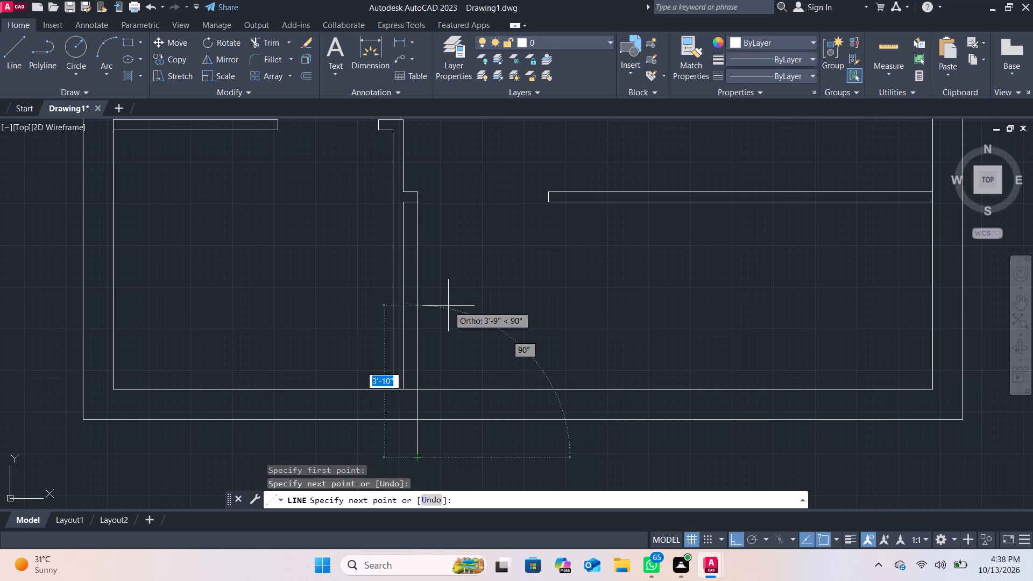
pyautogui.press('Escape')
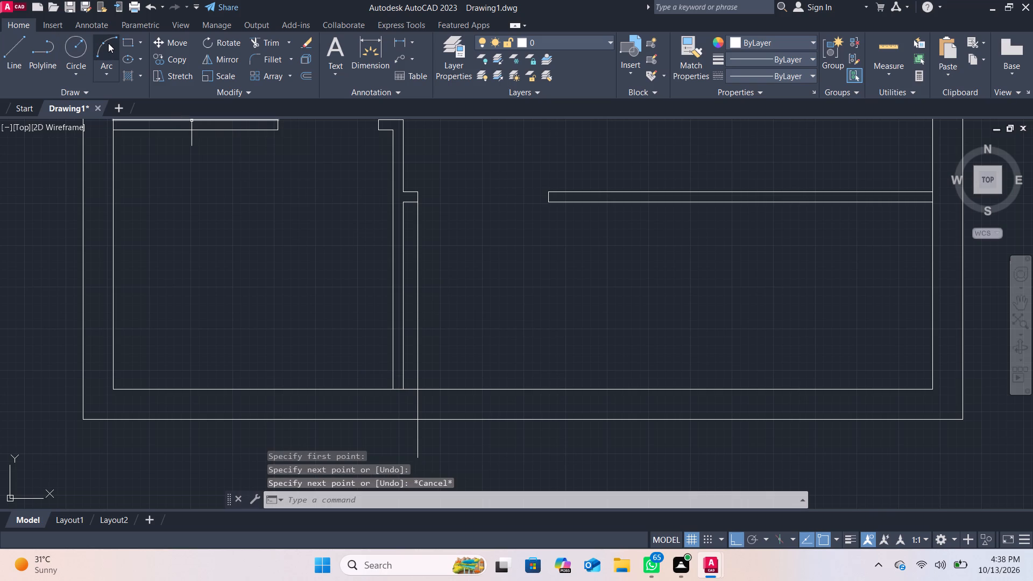
# Draw a vertical line from the lower-left corner of the right horizontal partition down past the bottom outer wall.
pyautogui.click(10, 46)
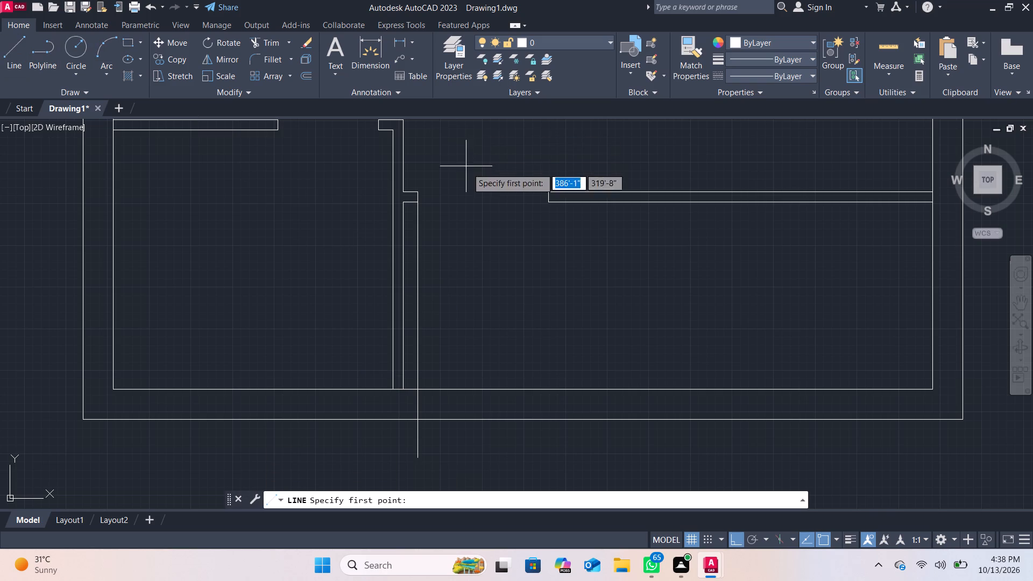
pyautogui.click(547, 202)
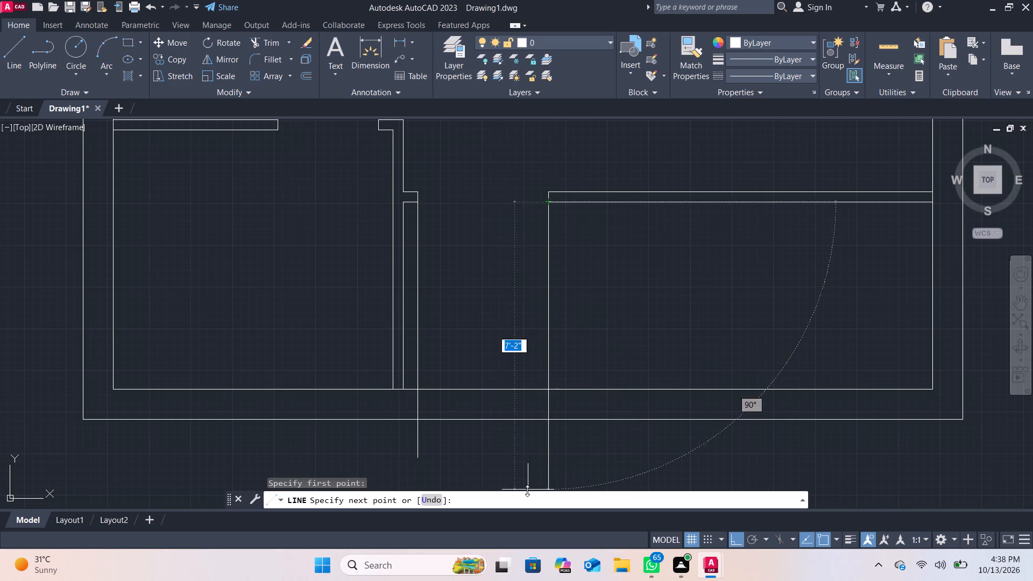
pyautogui.click(533, 454)
pyautogui.press('Escape')
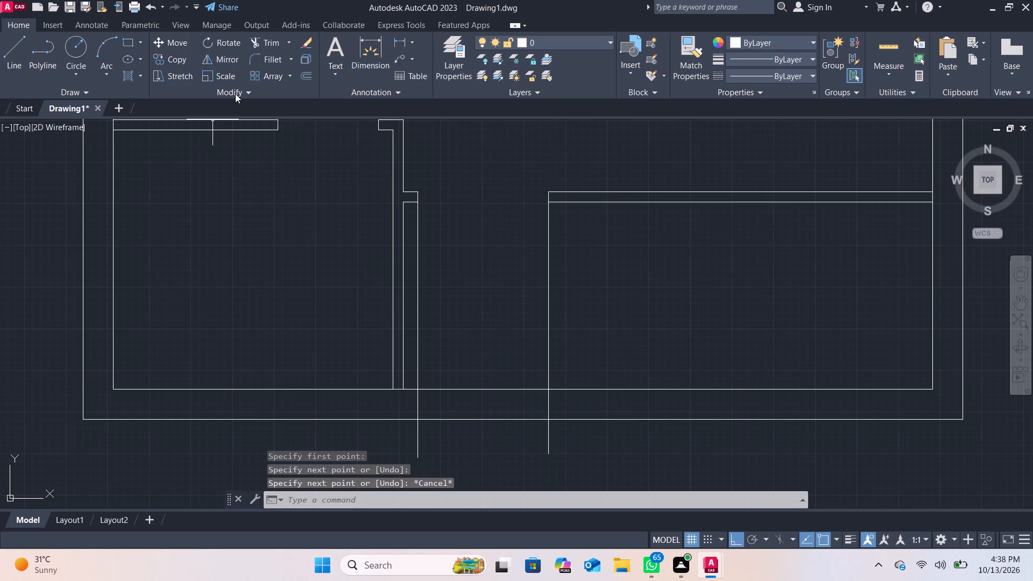
# Trim the bottom outer wall between the two vertical lines and remove their excess above and below the wall, leaving an entrance opening.
pyautogui.click(256, 45)
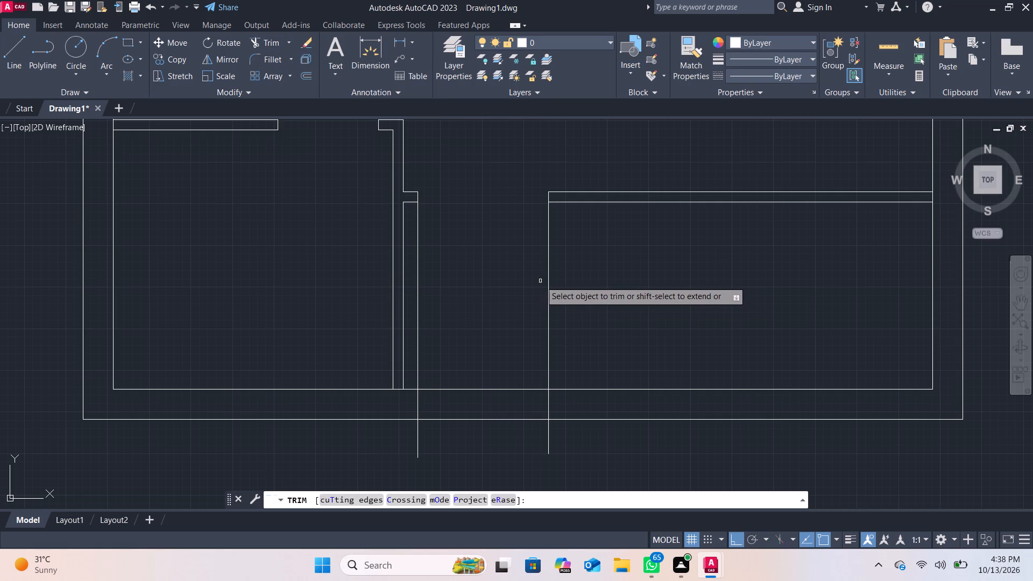
pyautogui.moveTo(499, 406); pyautogui.dragTo(493, 390)
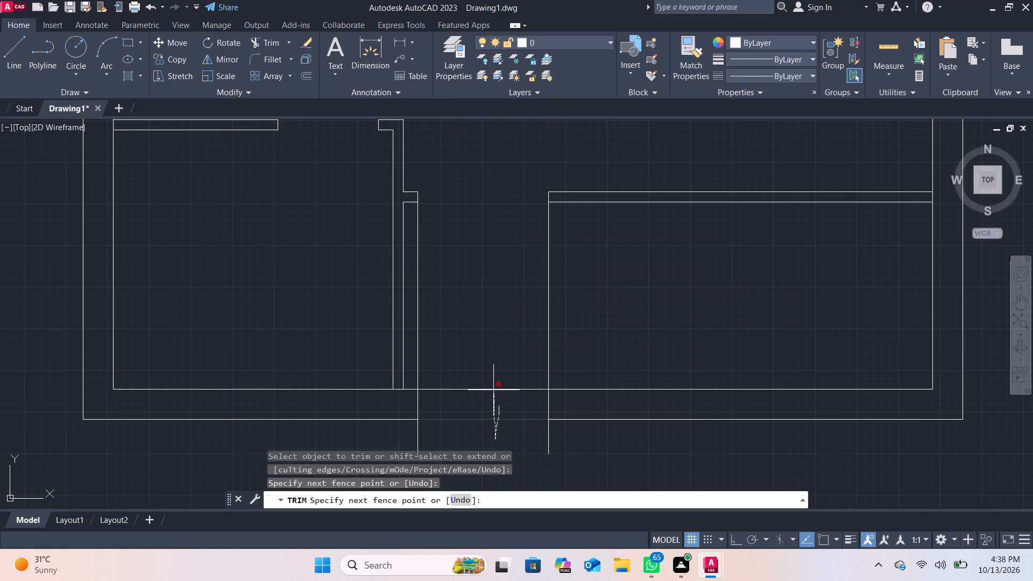
pyautogui.moveTo(493, 390); pyautogui.dragTo(495, 381)
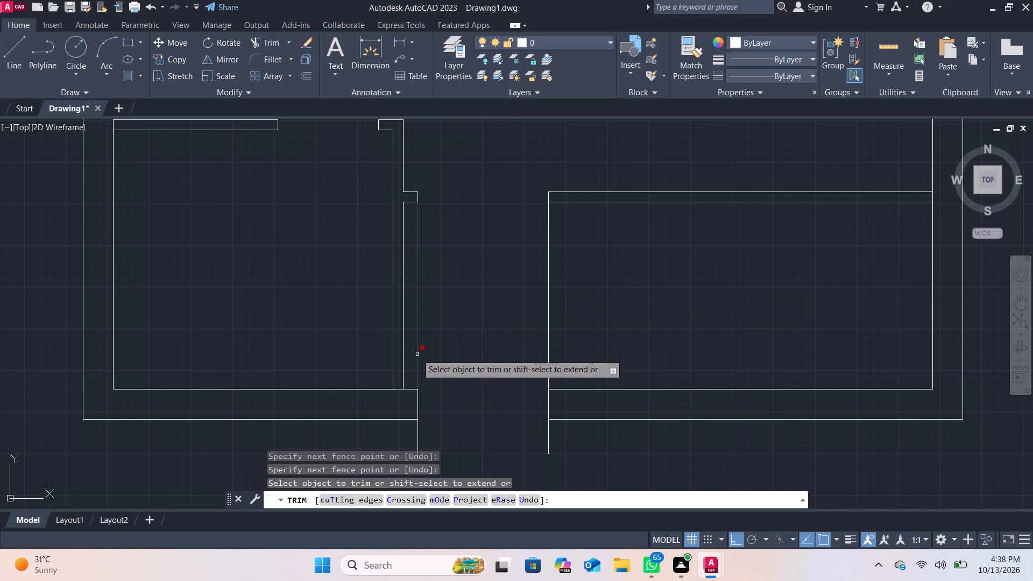
pyautogui.click(417, 354)
pyautogui.click(418, 429)
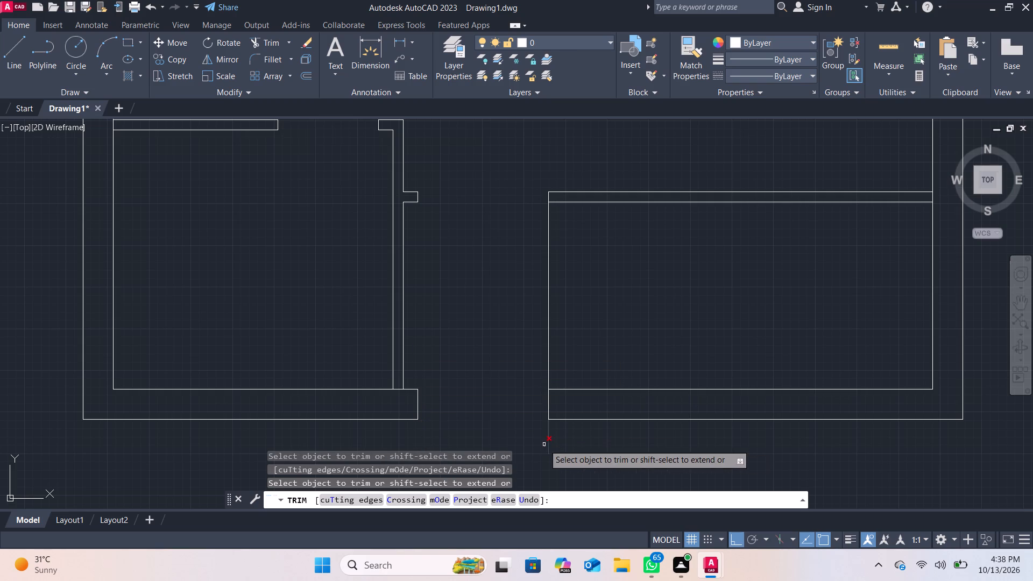
pyautogui.click(548, 443)
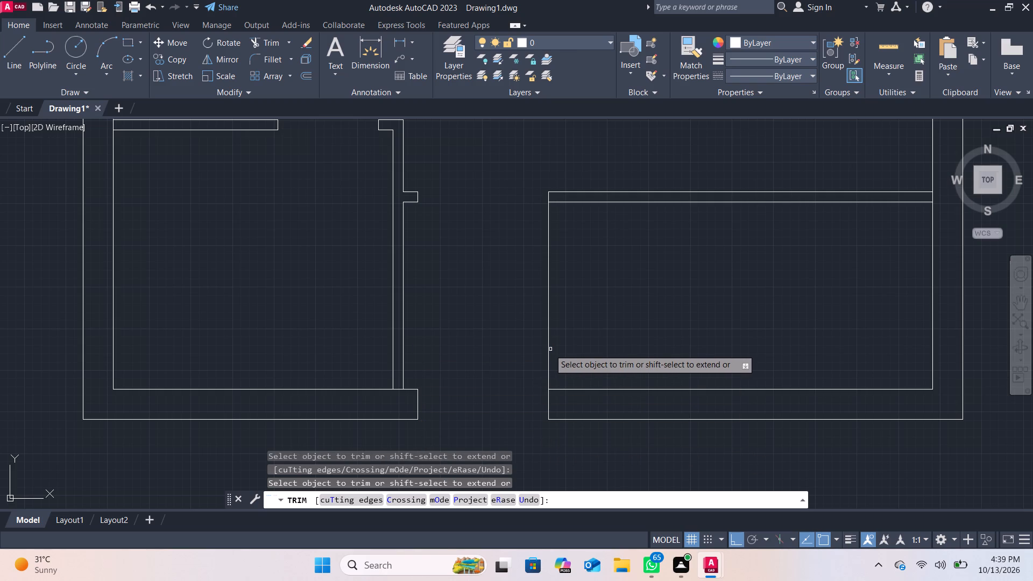
pyautogui.click(548, 349)
# Draw two 9" window jamb lines across the left outer wall of the upper-left room, about 4'-9" apart.
pyautogui.moveTo(566, 347); pyautogui.dragTo(580, 384, button='middle')
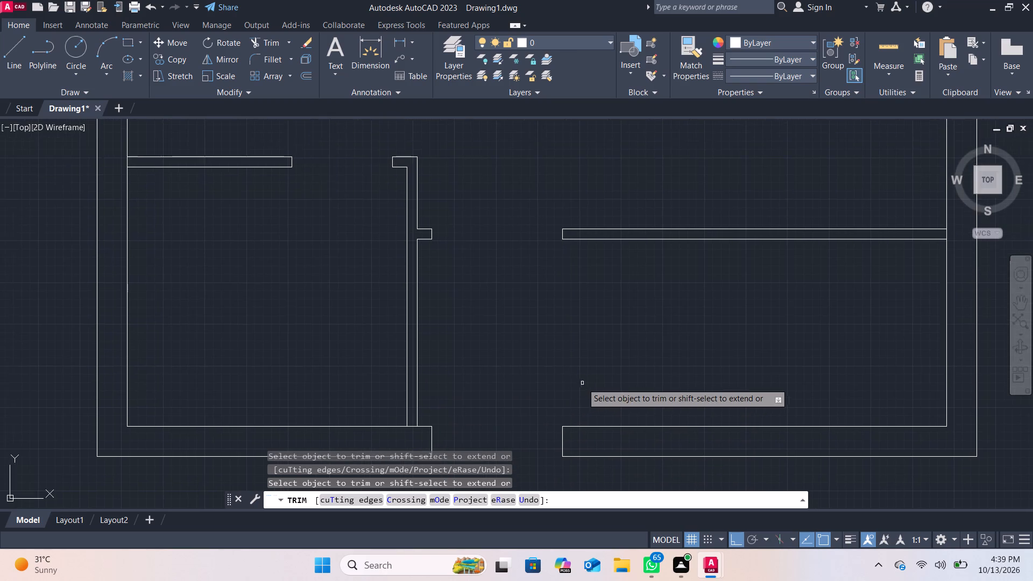
pyautogui.scroll(-2, 582, 383)
pyautogui.scroll(-1, 625, 338)
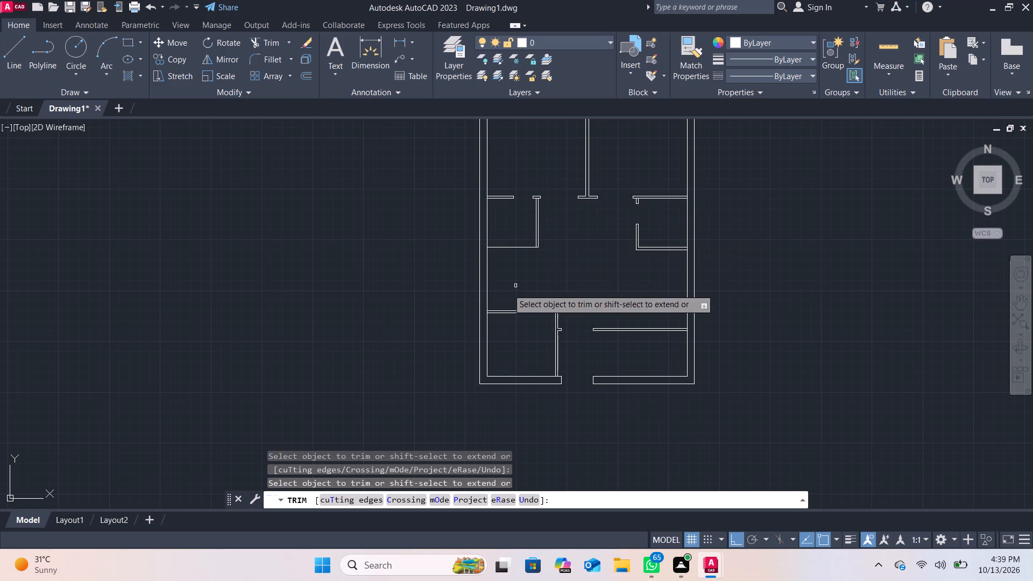
pyautogui.moveTo(406, 266); pyautogui.dragTo(381, 384, button='middle')
pyautogui.scroll(1, 398, 293)
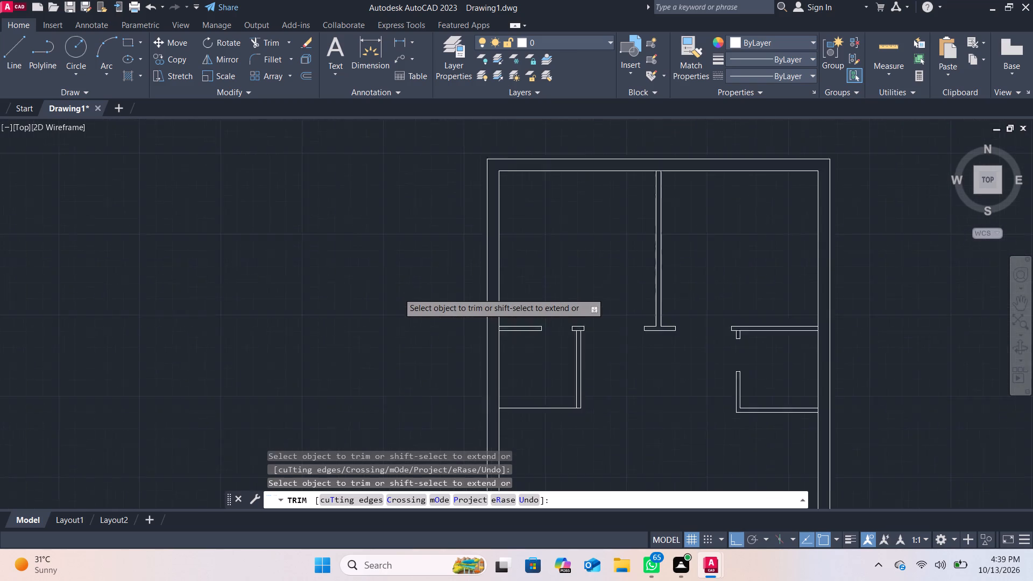
pyautogui.scroll(1, 398, 293)
pyautogui.moveTo(427, 285); pyautogui.dragTo(367, 325, button='middle')
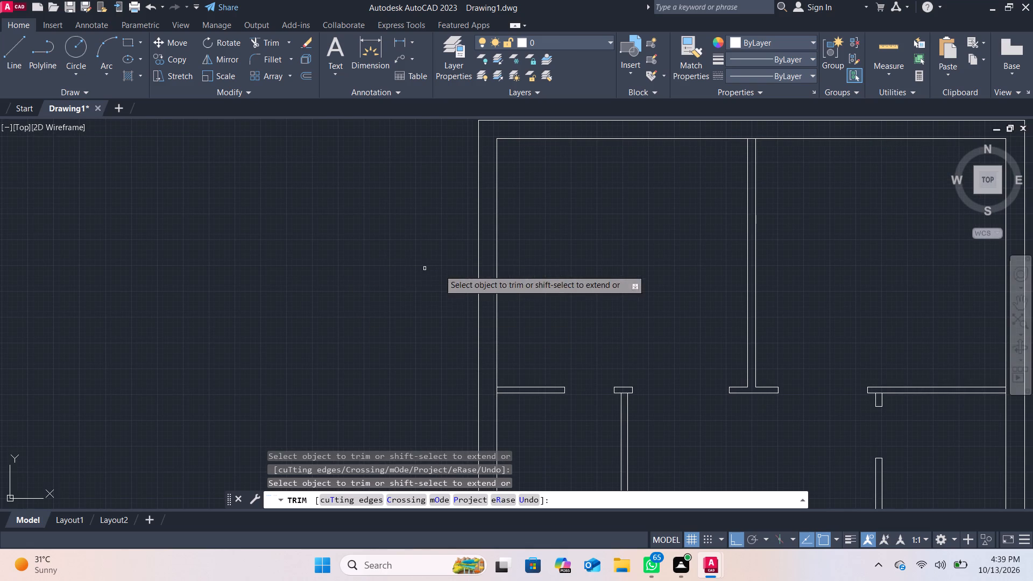
pyautogui.scroll(1, 358, 252)
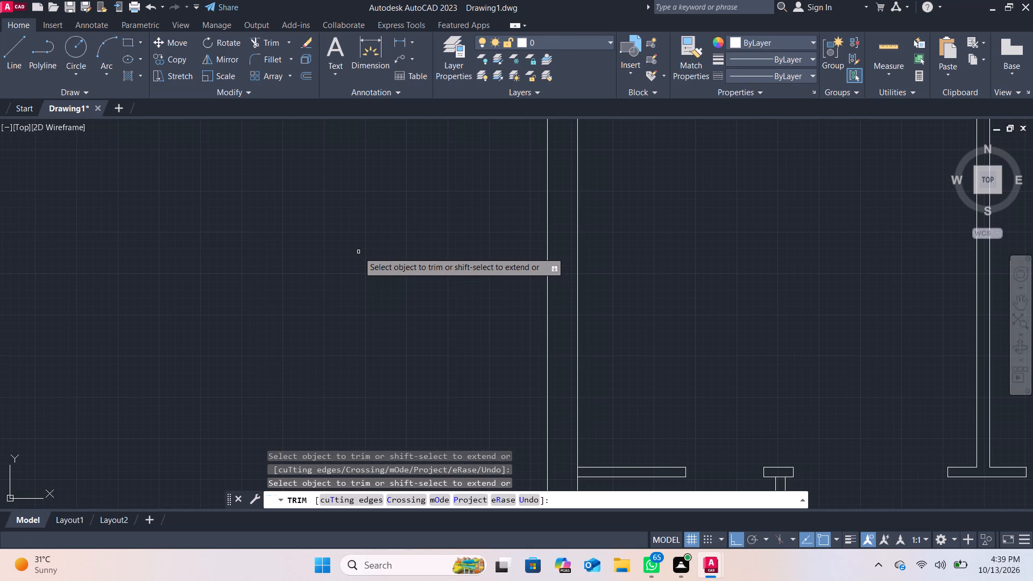
pyautogui.scroll(-1, 409, 239)
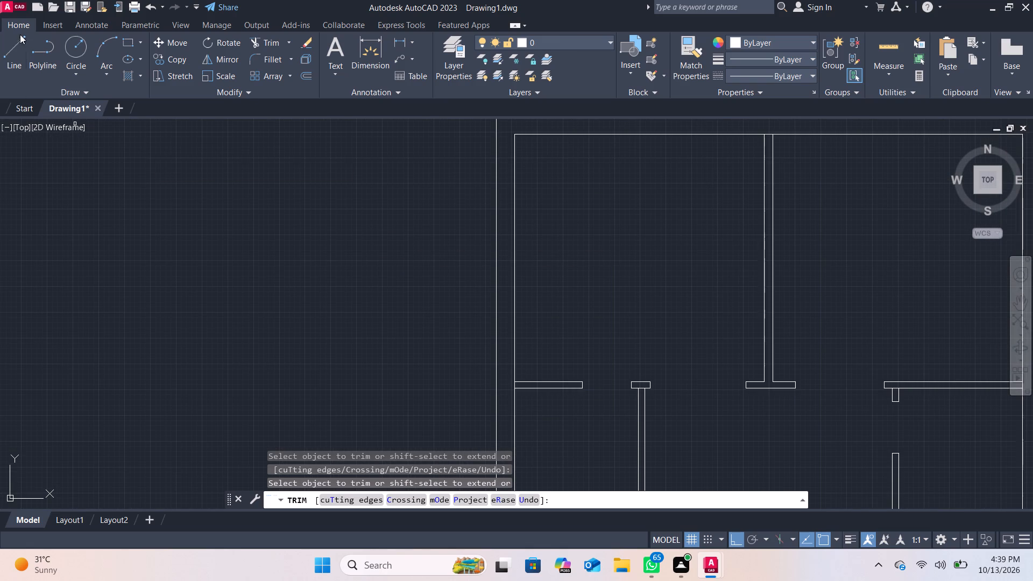
pyautogui.click(20, 36)
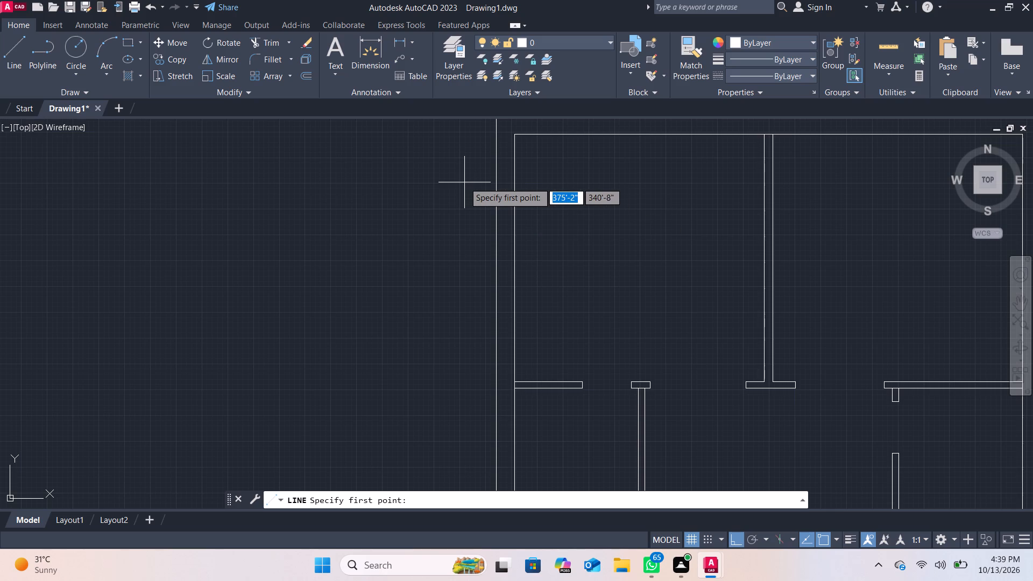
pyautogui.click(497, 188)
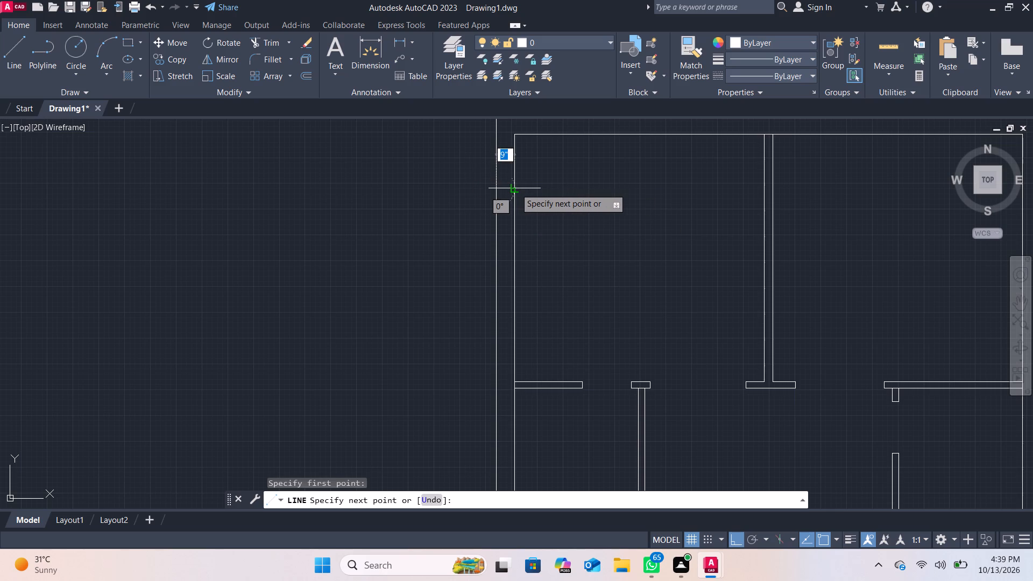
pyautogui.click(515, 188)
pyautogui.press('Escape')
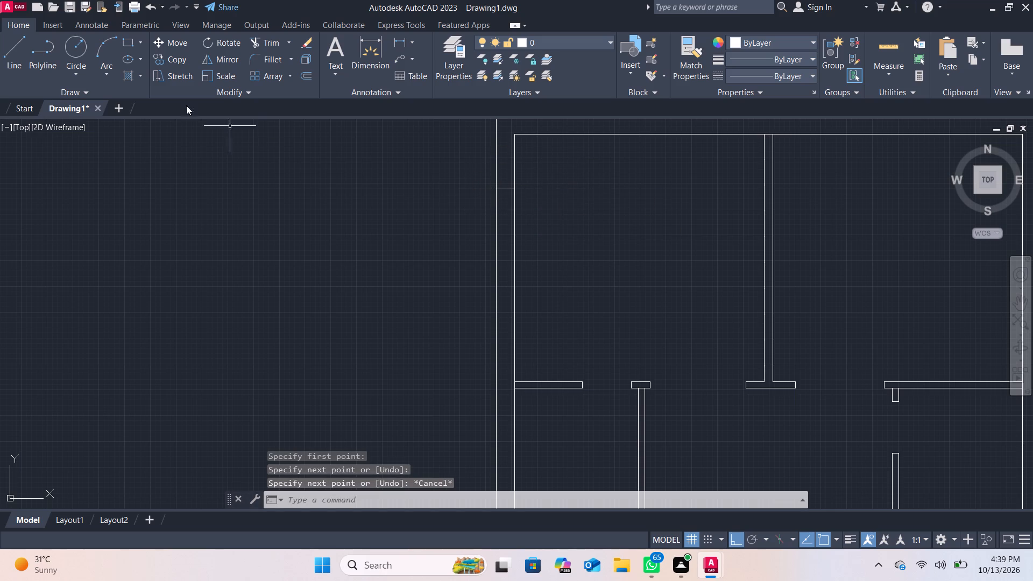
pyautogui.click(13, 42)
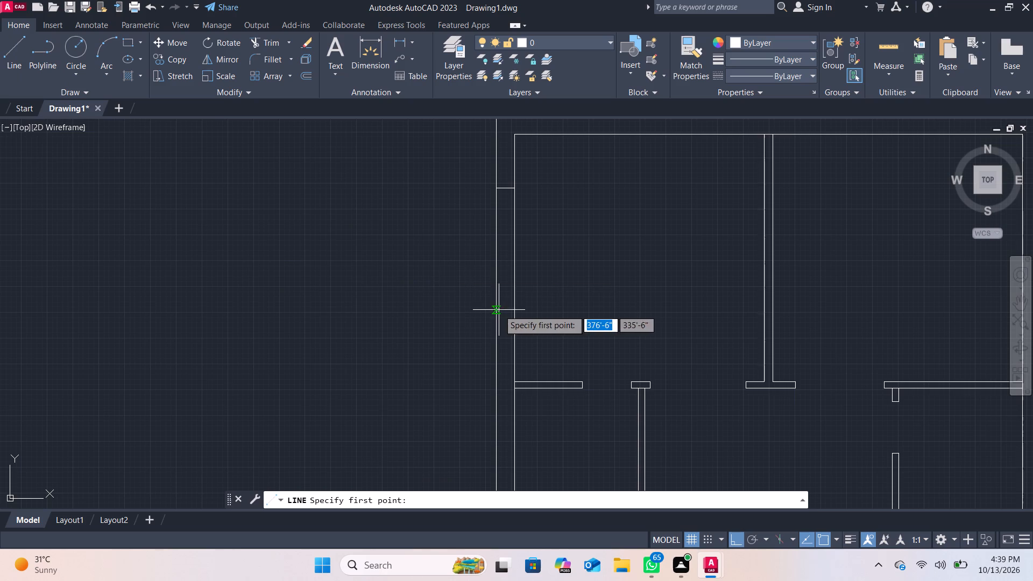
pyautogui.click(496, 307)
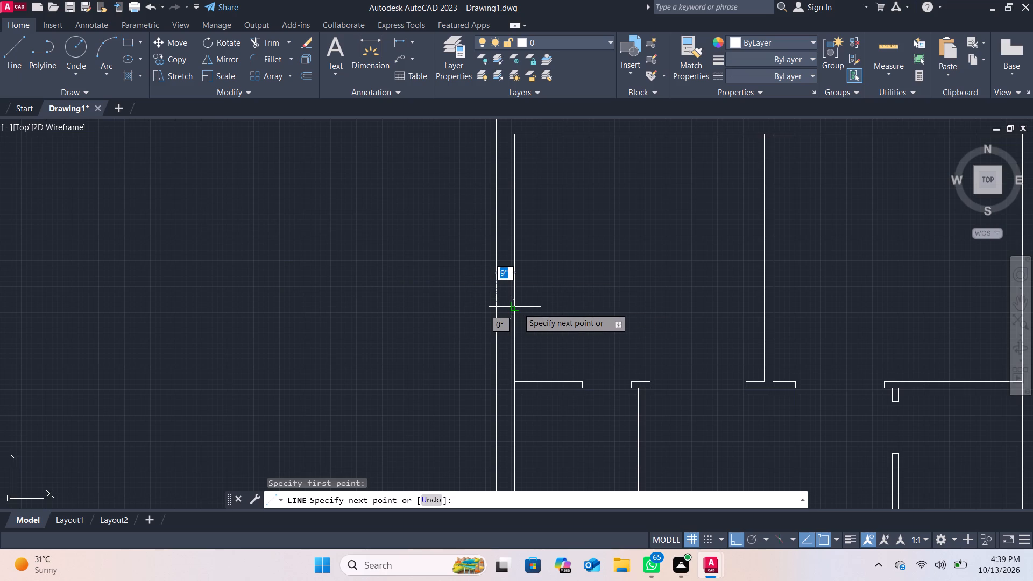
pyautogui.click(516, 308)
pyautogui.press('Escape')
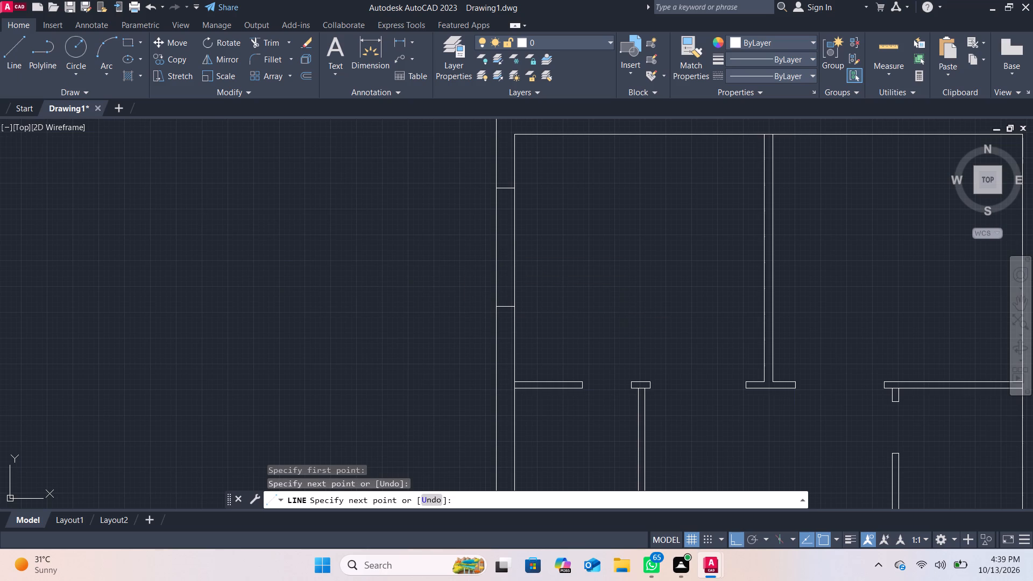
# Draw the window's centre line between the midpoints of the two jamb lines in the left outer wall.
pyautogui.click(25, 77)
pyautogui.scroll(1, 482, 246)
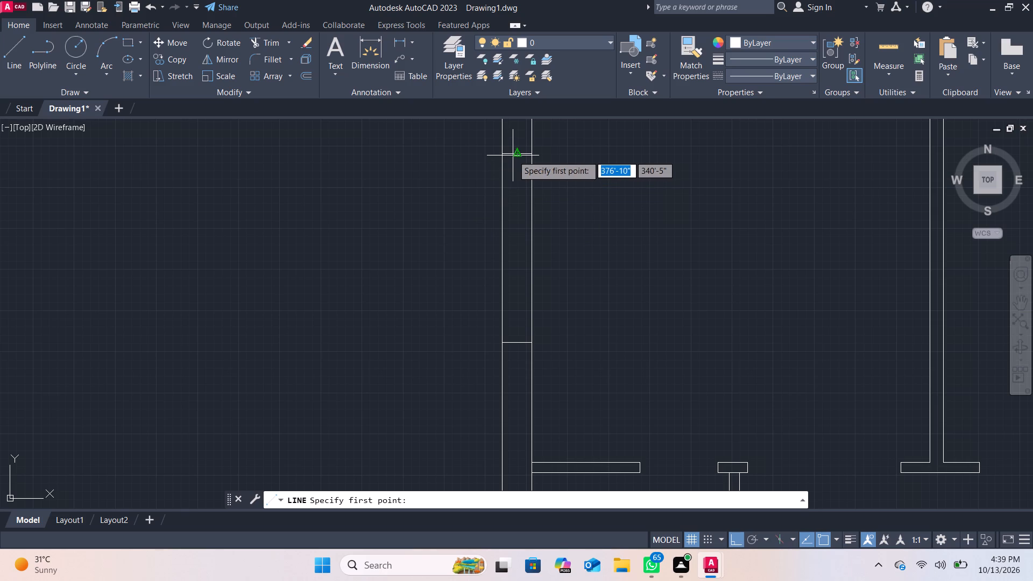
pyautogui.click(514, 154)
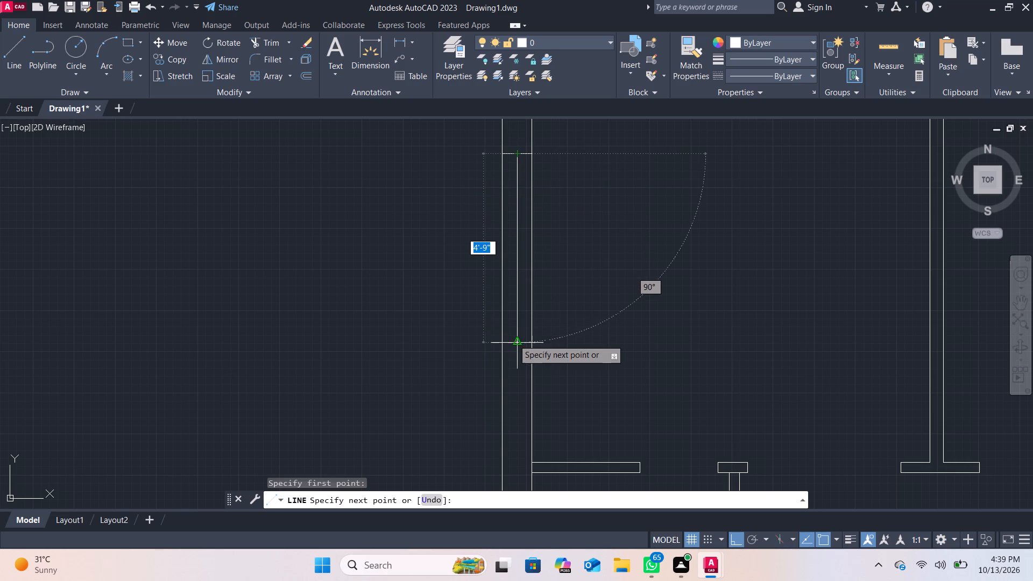
pyautogui.click(513, 341)
pyautogui.press('Escape')
# Draw two window jamb lines across the right outer wall of the upper-right room, about 5' apart.
pyautogui.scroll(-1, 525, 237)
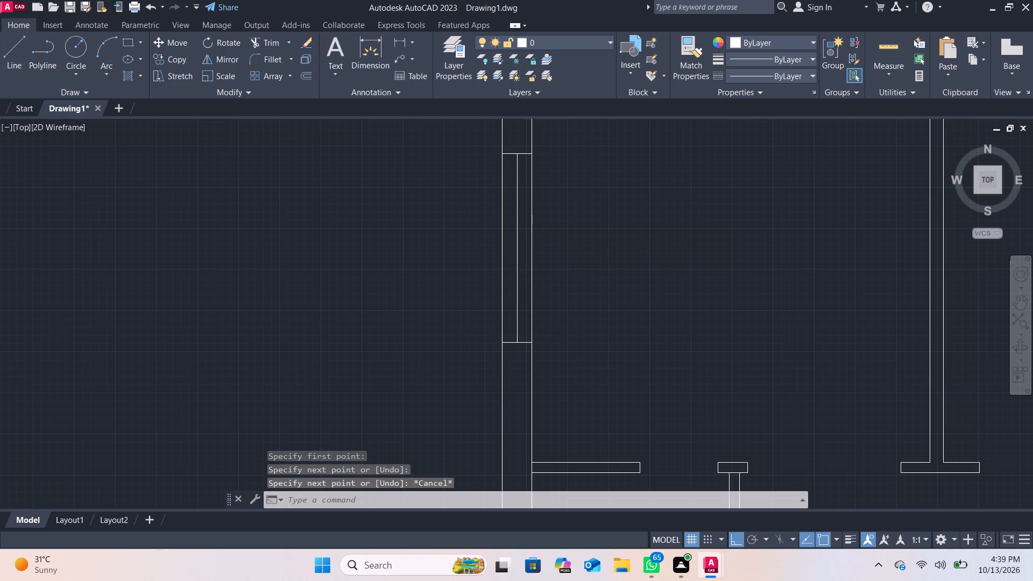
pyautogui.scroll(-1, 525, 237)
pyautogui.moveTo(588, 246); pyautogui.dragTo(421, 206, button='middle')
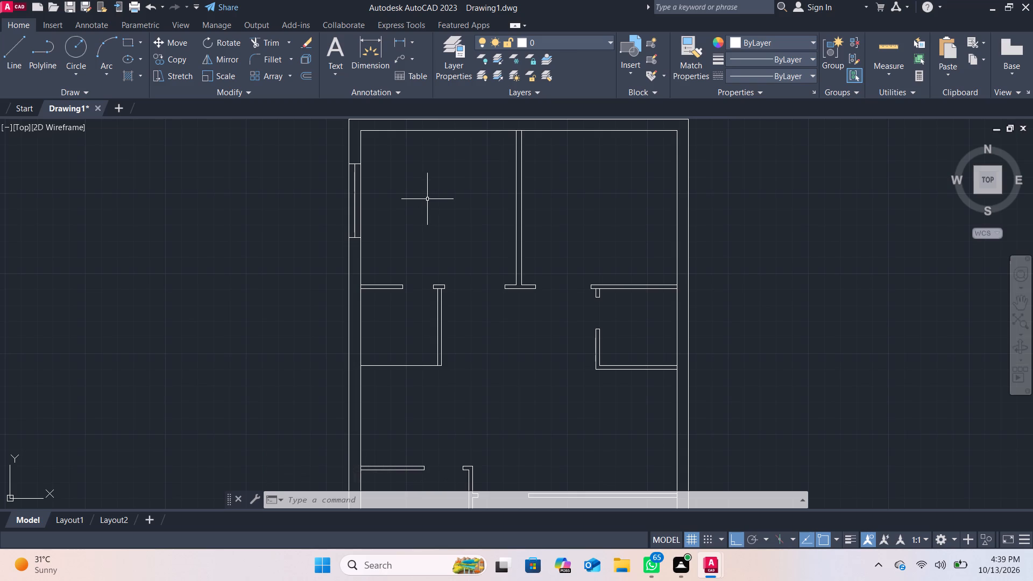
pyautogui.click(13, 44)
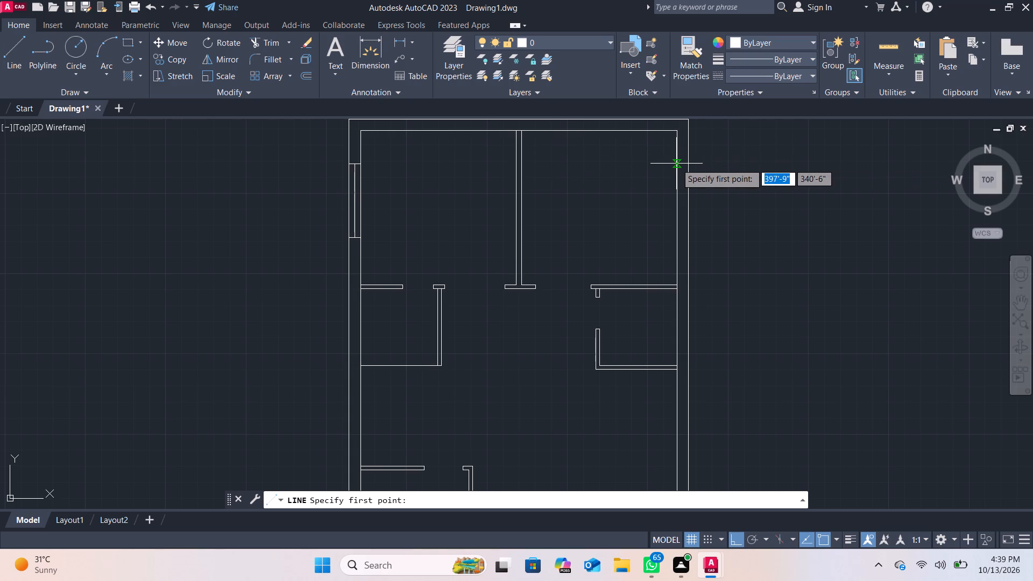
pyautogui.click(677, 162)
pyautogui.click(690, 161)
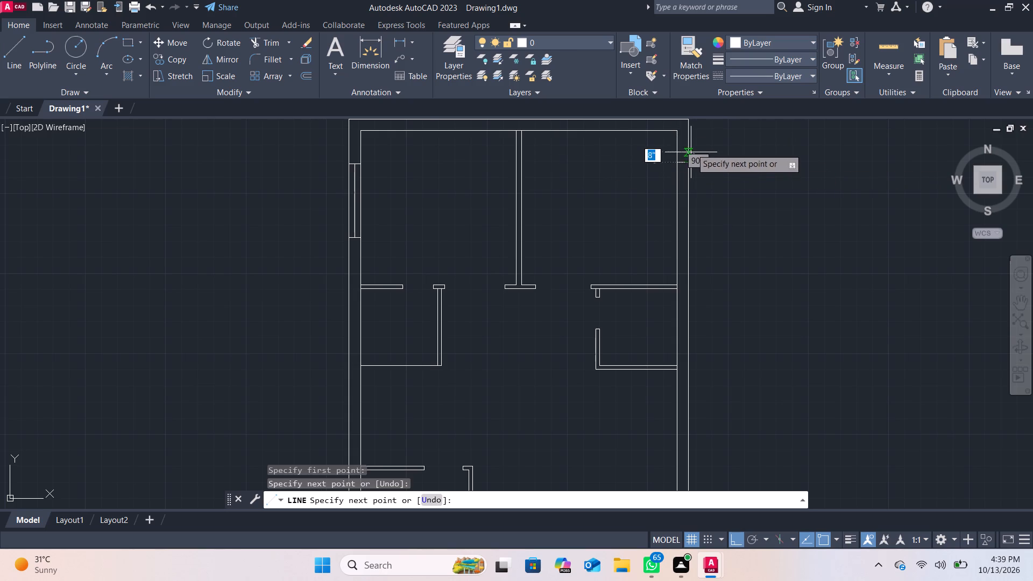
pyautogui.press('Escape')
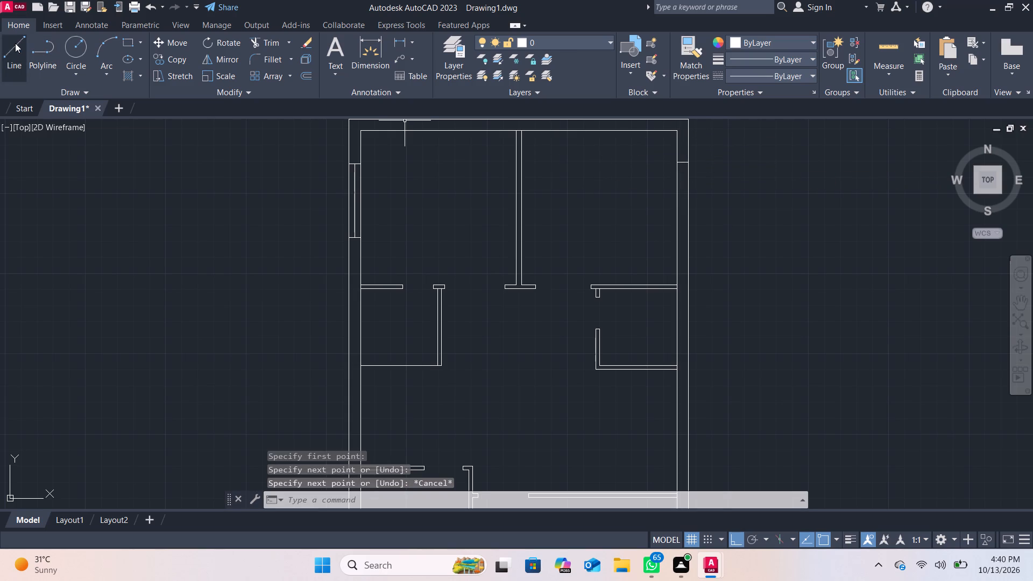
pyautogui.click(15, 43)
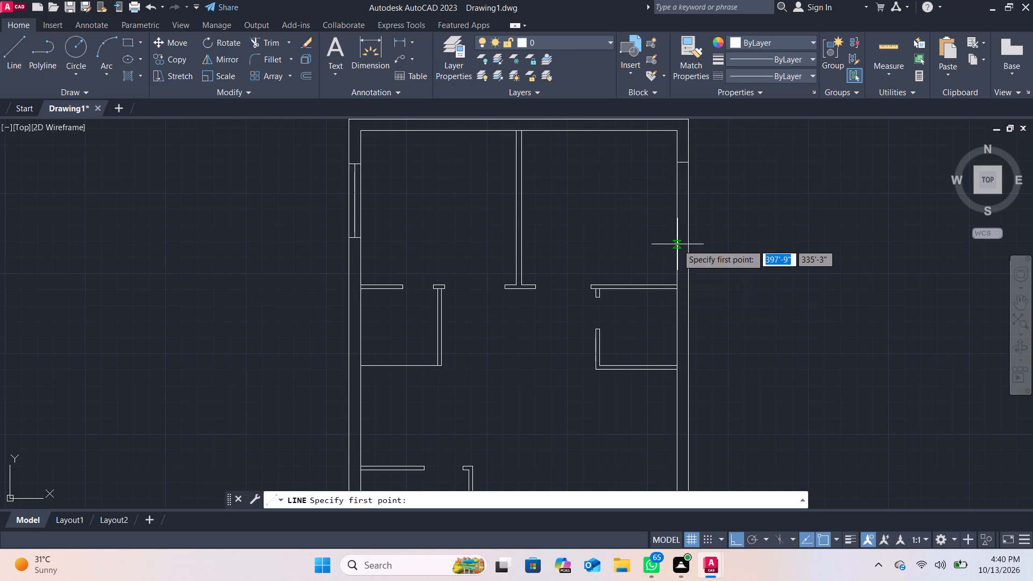
pyautogui.click(677, 240)
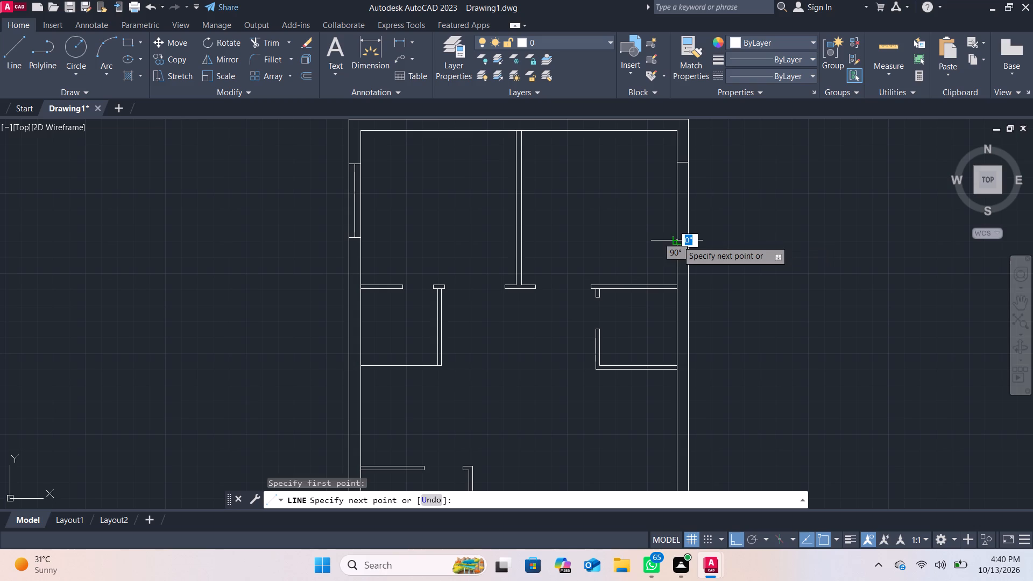
pyautogui.click(689, 240)
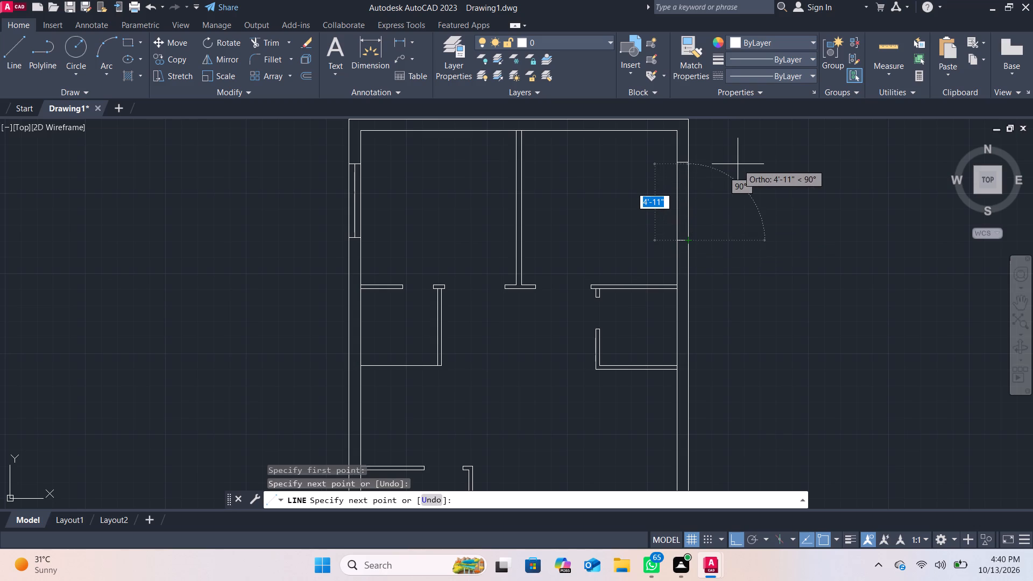
pyautogui.press('Escape')
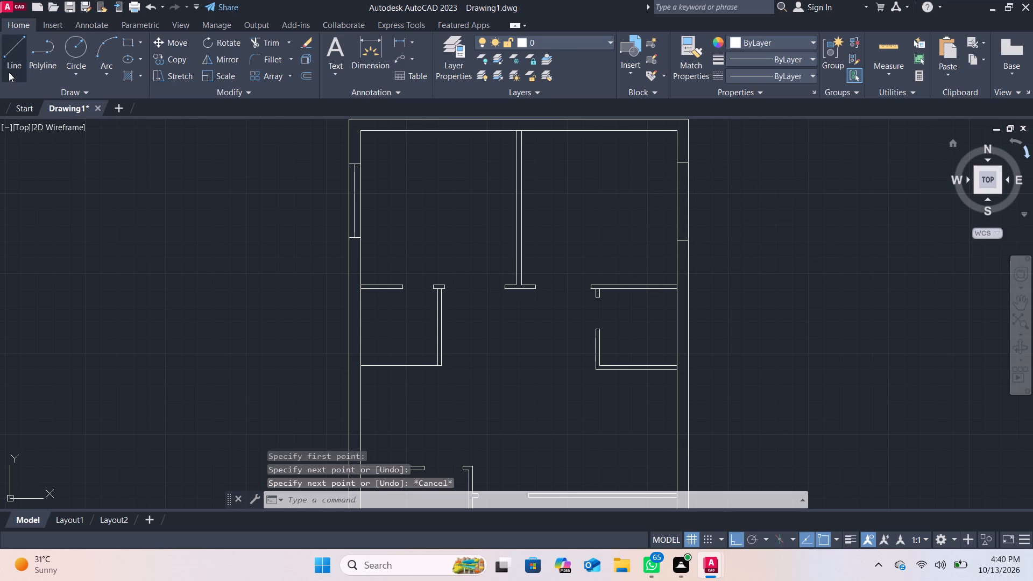
# Draw the window's centre line between the midpoints of the two jamb lines in the right outer wall.
pyautogui.click(2, 56)
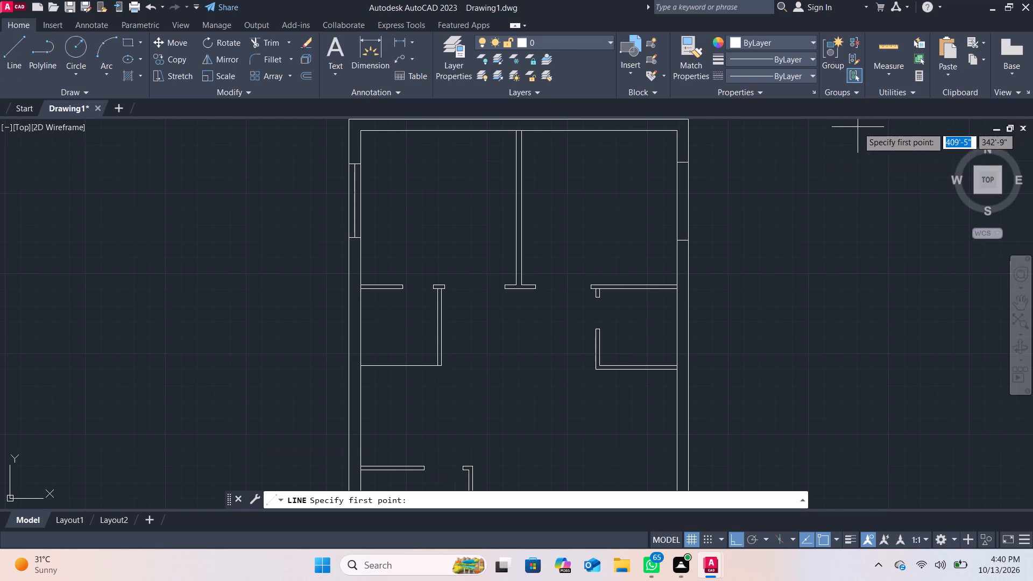
pyautogui.scroll(1, 728, 181)
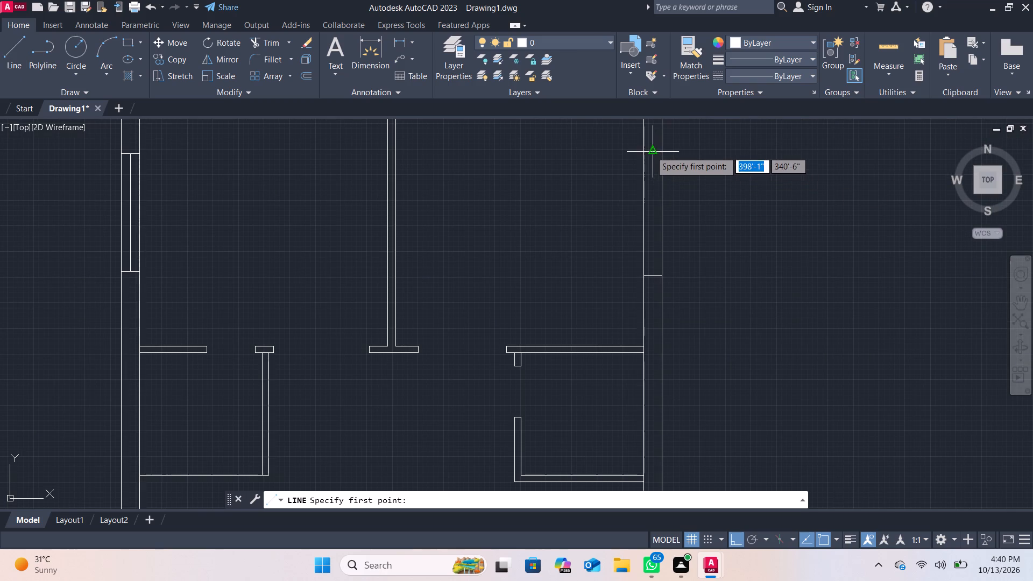
pyautogui.click(650, 151)
pyautogui.click(649, 274)
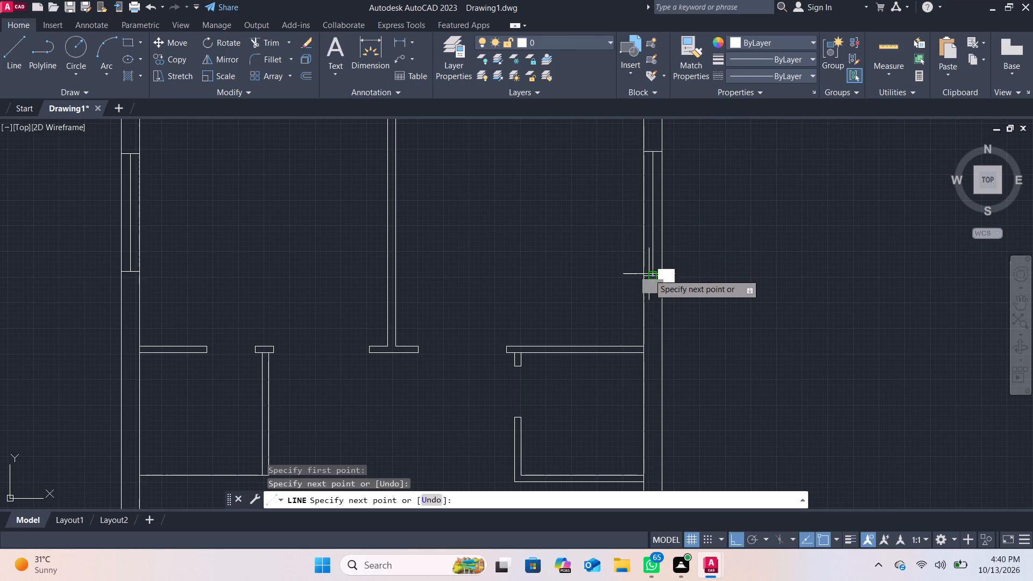
pyautogui.press('Escape')
pyautogui.scroll(-1, 219, 307)
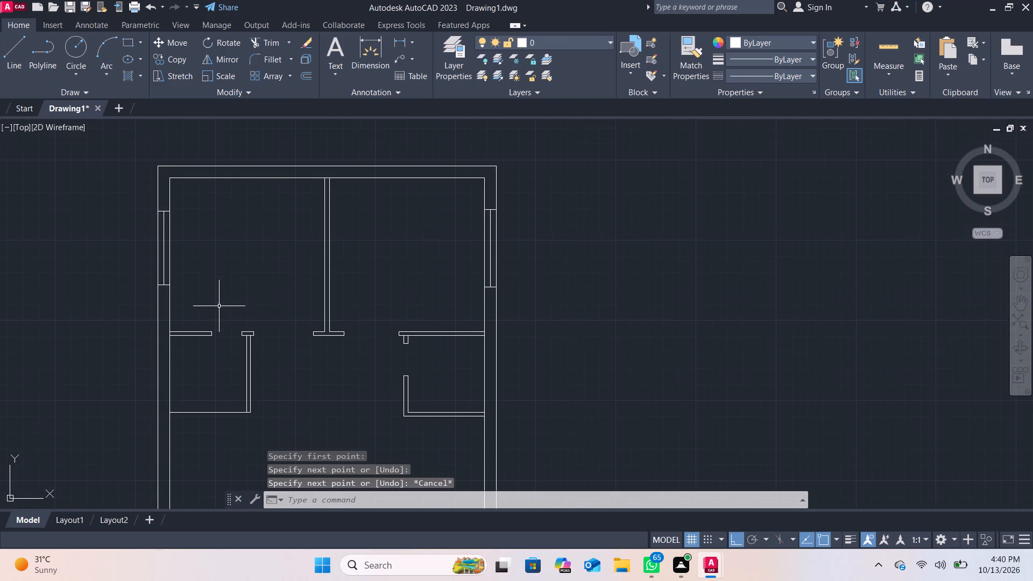
# Draw two 9" window jamb lines about 2' apart across the left outer wall of the small room below the upper-left room.
pyautogui.moveTo(211, 341); pyautogui.dragTo(271, 176, button='middle')
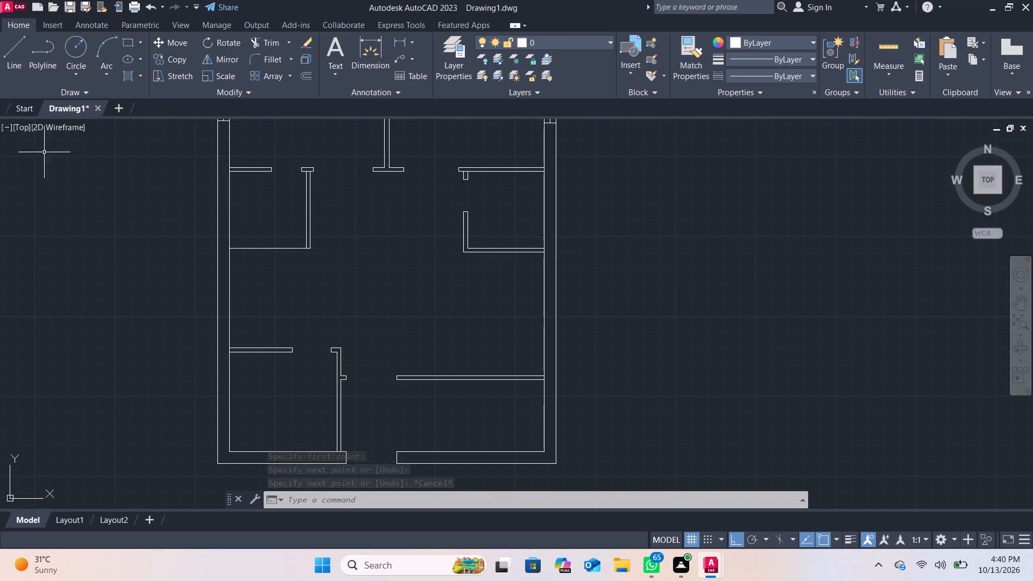
pyautogui.click(11, 51)
pyautogui.scroll(1, 195, 196)
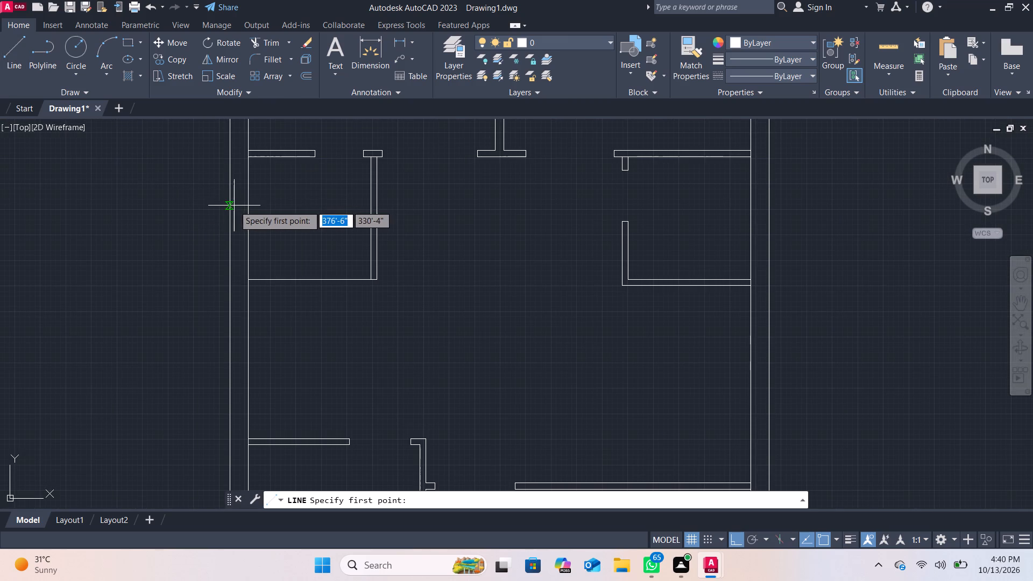
pyautogui.click(230, 188)
pyautogui.click(249, 188)
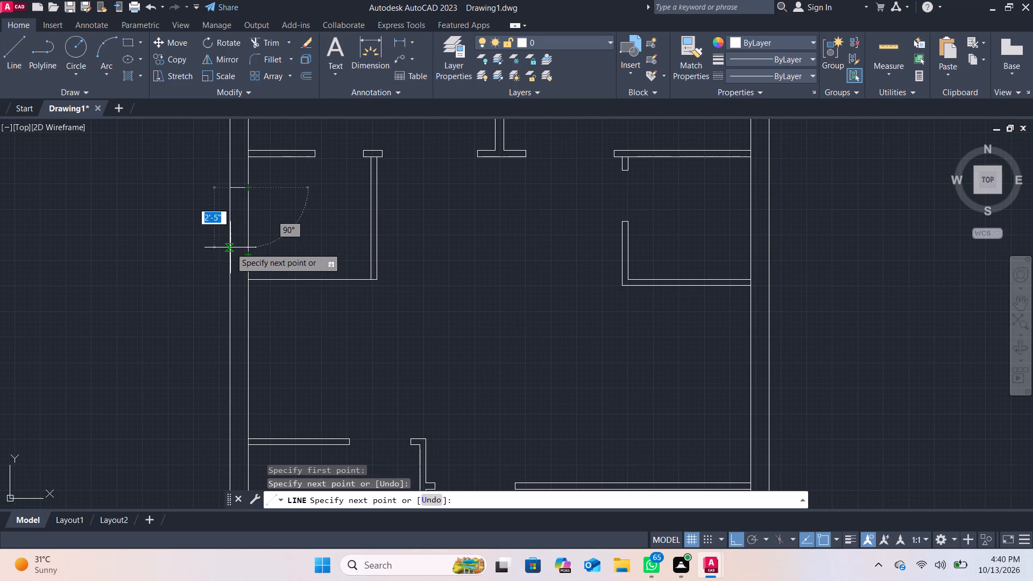
pyautogui.press('Escape')
pyautogui.click(15, 60)
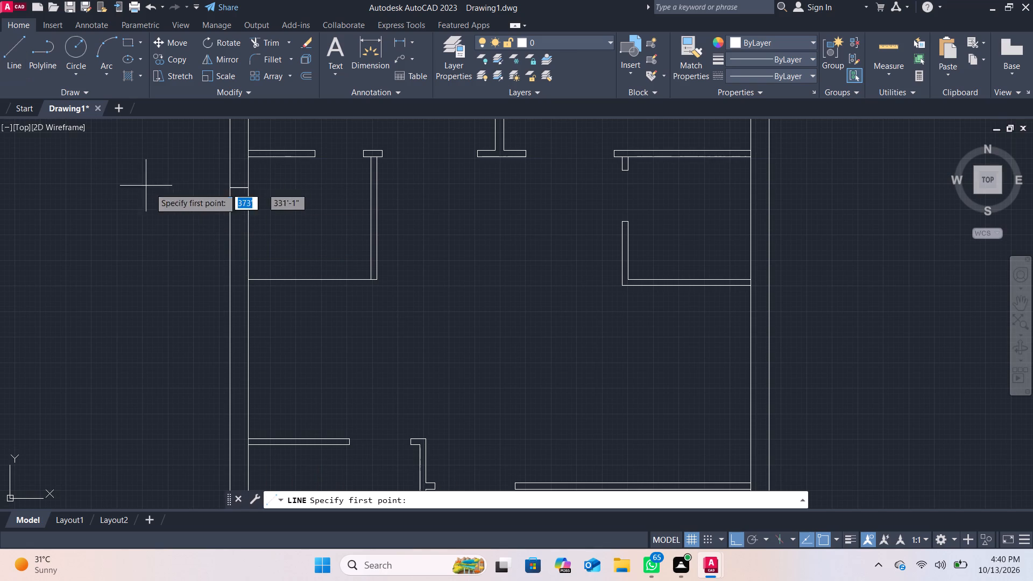
pyautogui.click(230, 236)
pyautogui.click(248, 235)
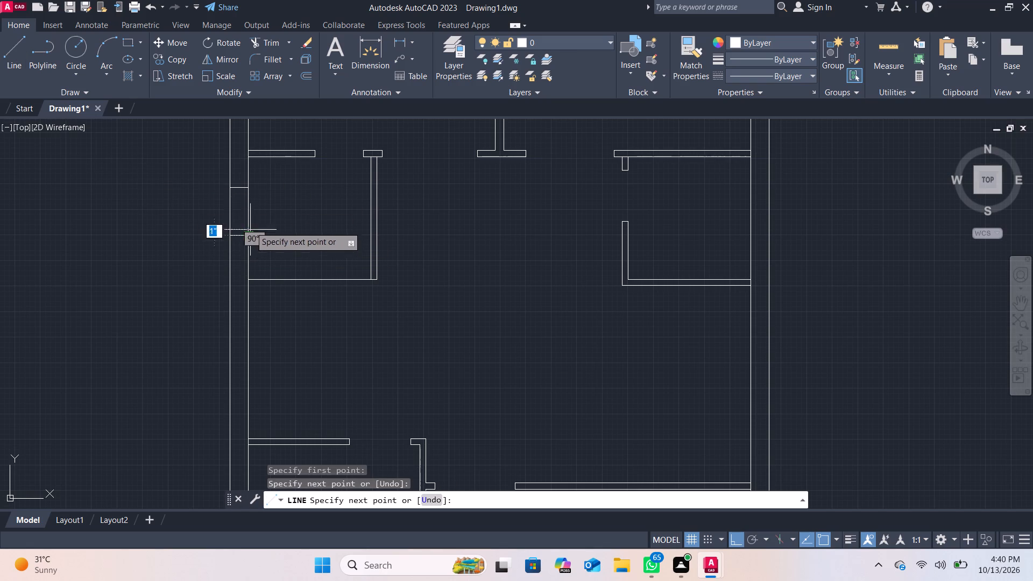
pyautogui.press('Escape')
# Draw the small room's window centre line between the midpoints of its two jamb lines.
pyautogui.click(6, 55)
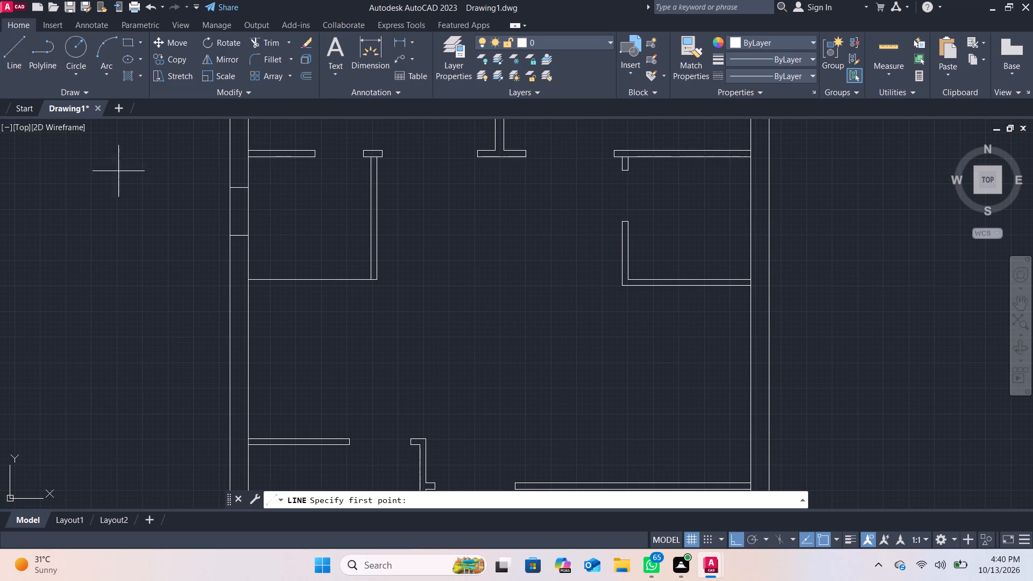
pyautogui.click(242, 190)
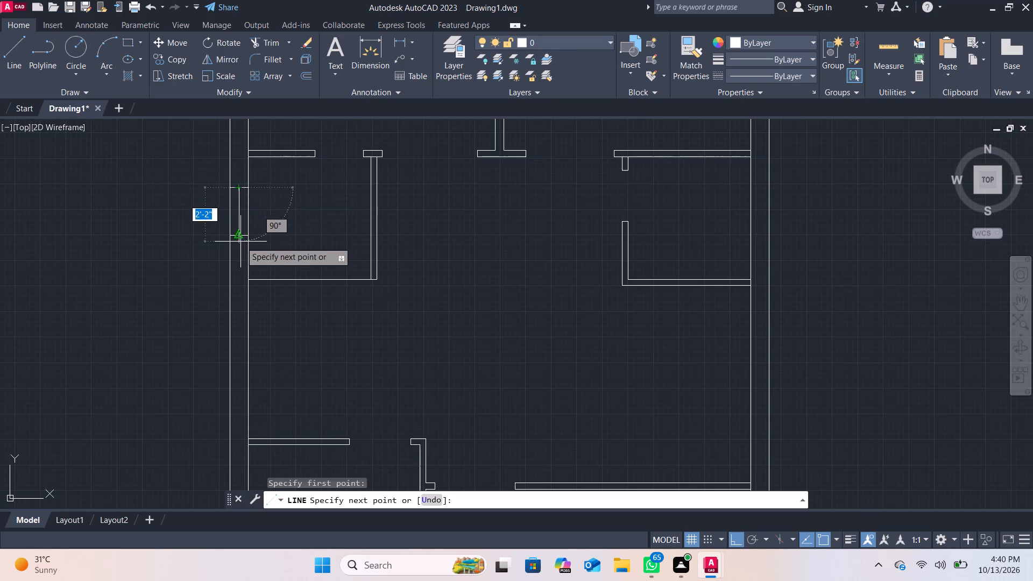
pyautogui.click(240, 242)
pyautogui.press('Escape')
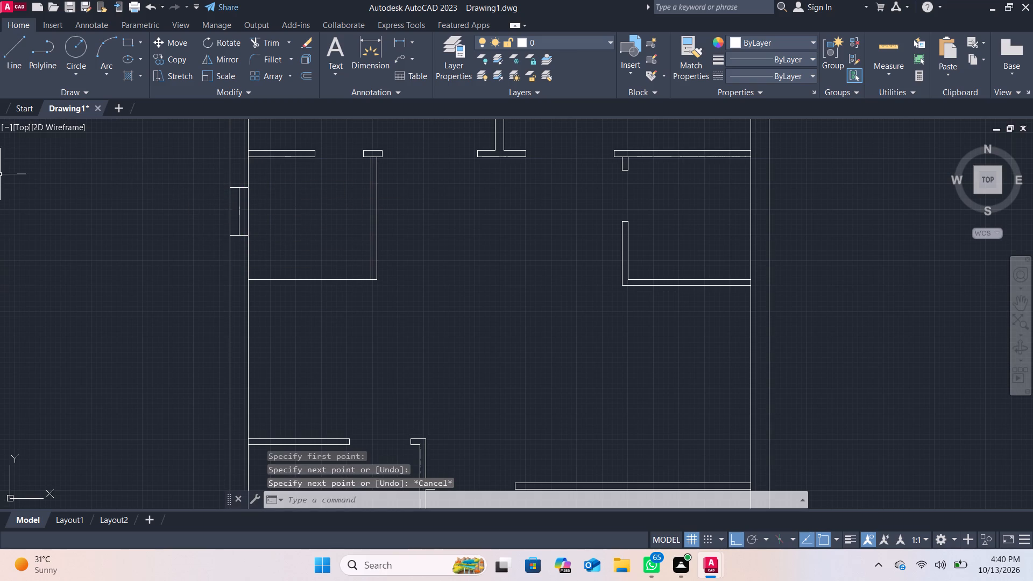
# Draw two 9" window jamb lines about 2'-11" apart across the left outer wall of the central space between the two left-side rooms.
pyautogui.click(10, 52)
pyautogui.scroll(-1, 145, 308)
pyautogui.scroll(2, 215, 332)
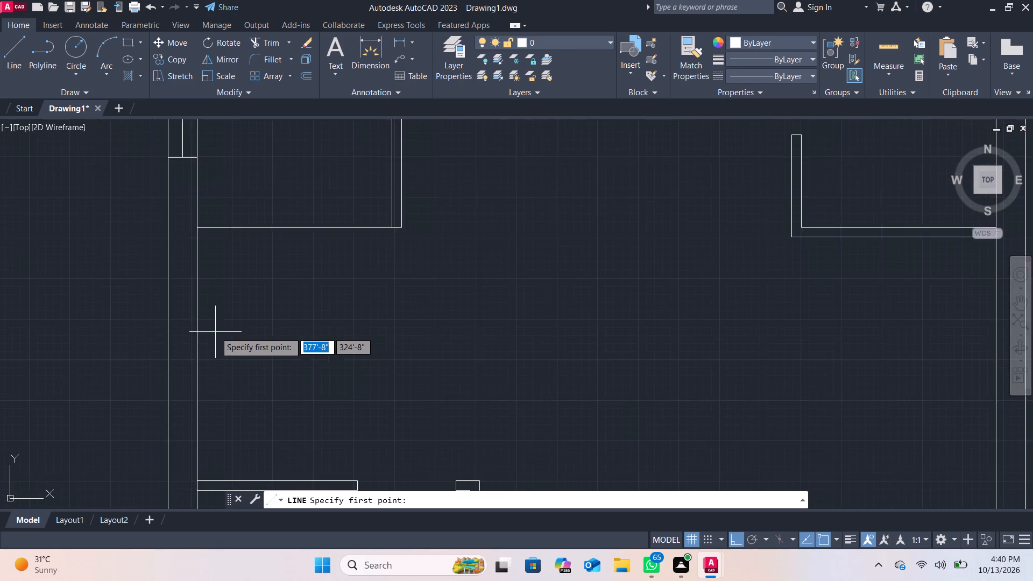
pyautogui.scroll(1, 215, 332)
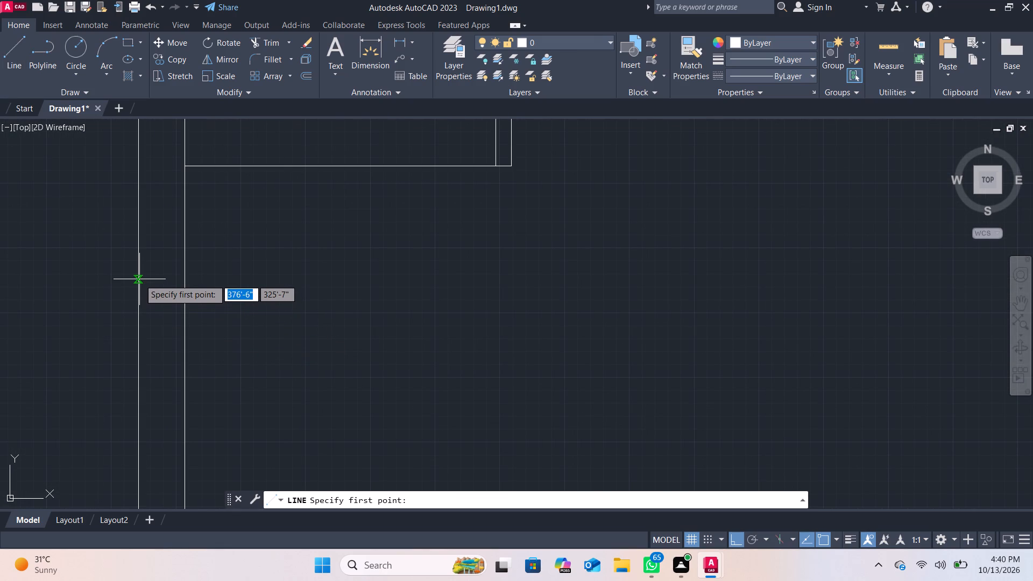
pyautogui.click(140, 278)
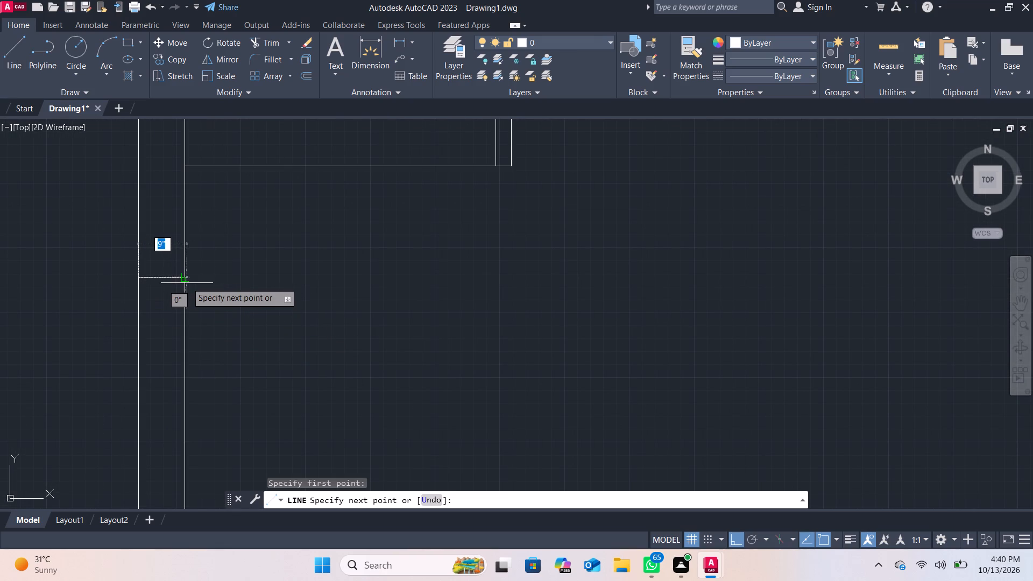
pyautogui.click(187, 280)
pyautogui.press('Escape')
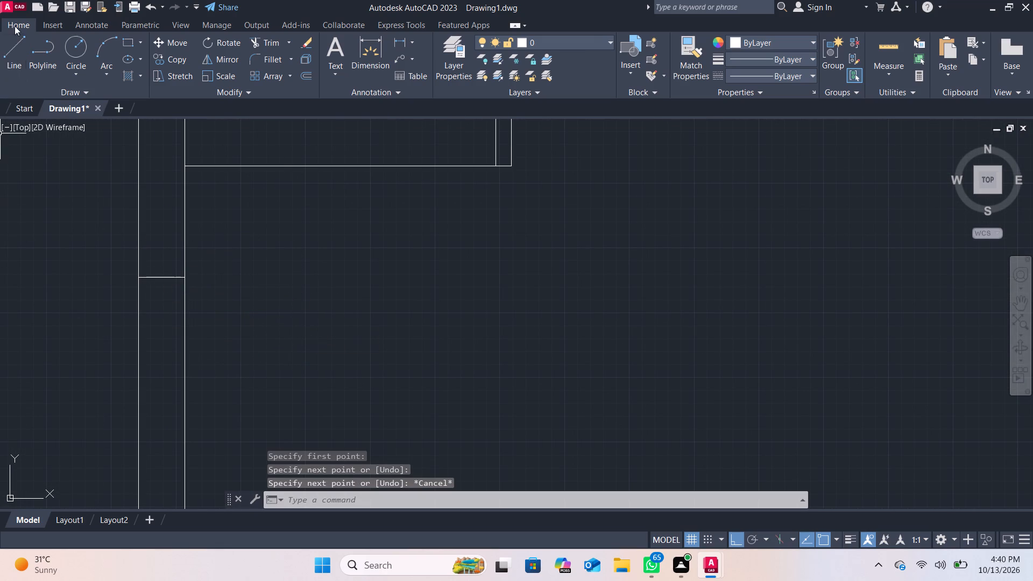
pyautogui.click(15, 26)
pyautogui.click(20, 37)
pyautogui.scroll(-3, 152, 417)
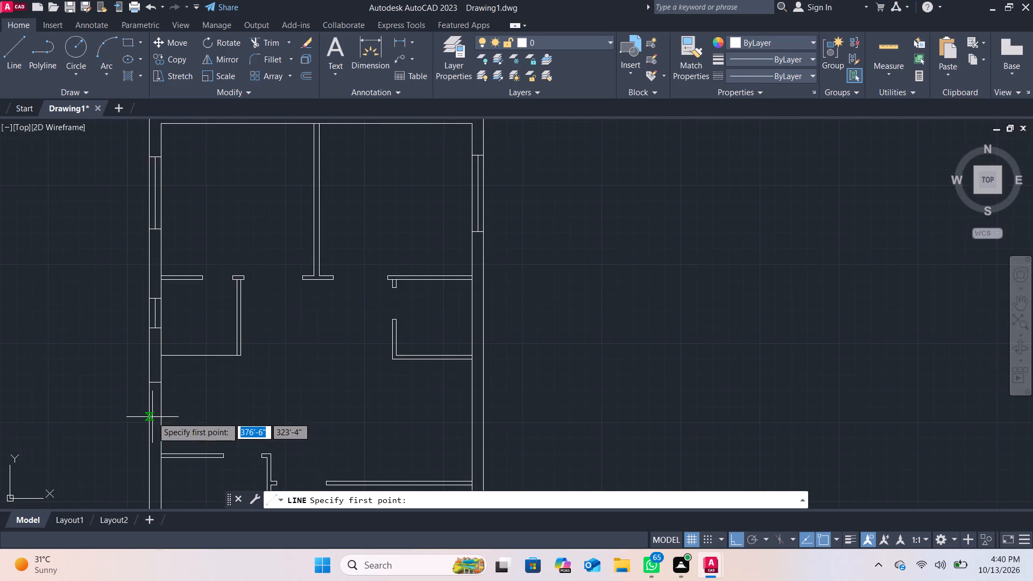
pyautogui.moveTo(152, 417); pyautogui.dragTo(255, 283, button='middle')
pyautogui.scroll(3, 247, 310)
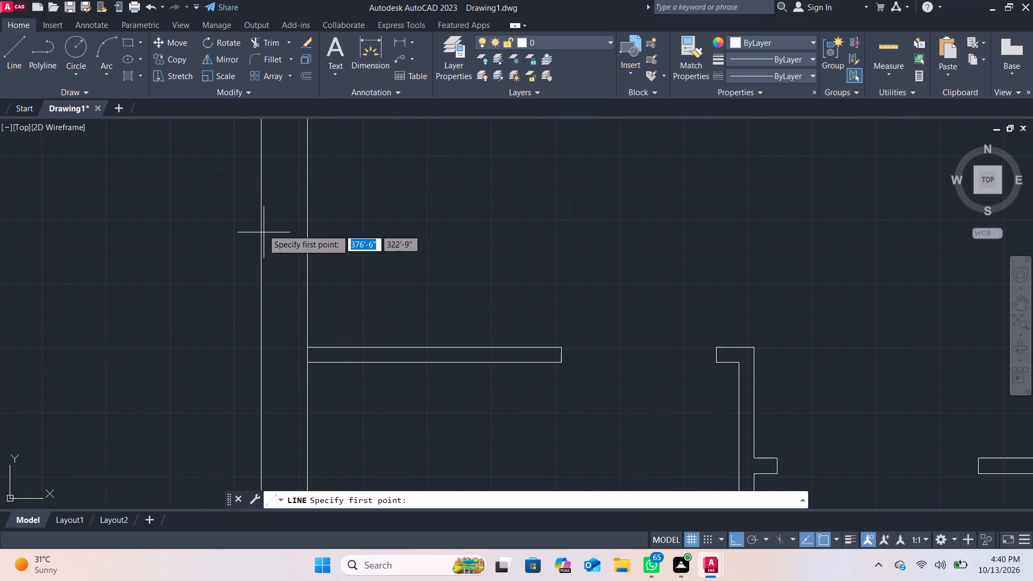
pyautogui.scroll(-1, 262, 228)
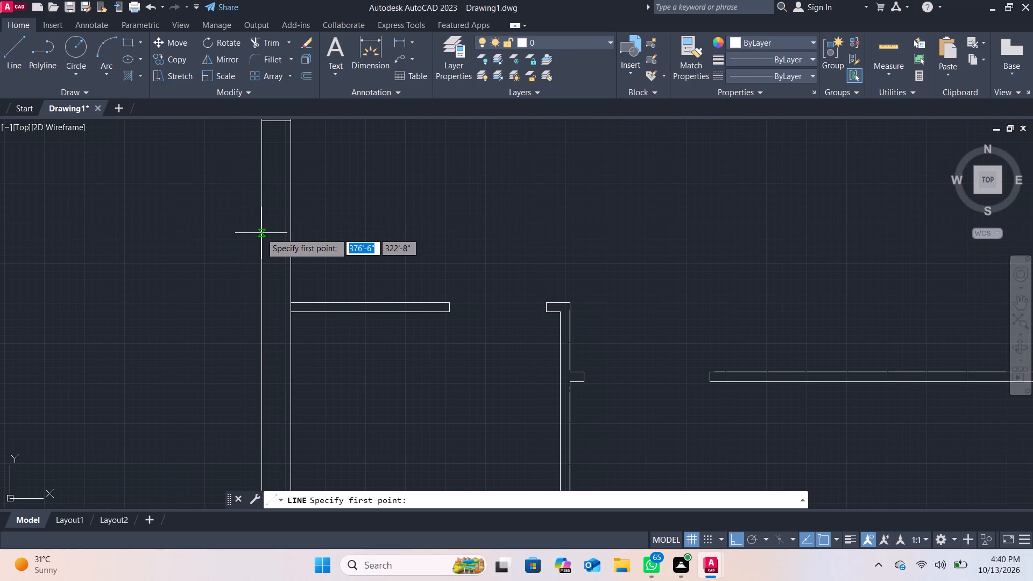
pyautogui.click(261, 233)
pyautogui.click(292, 235)
pyautogui.press('Escape')
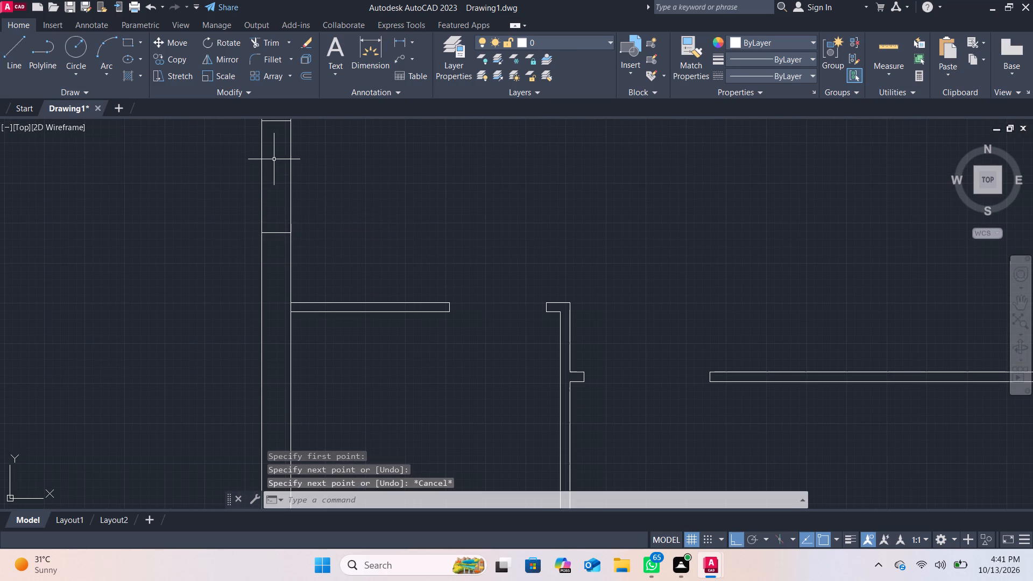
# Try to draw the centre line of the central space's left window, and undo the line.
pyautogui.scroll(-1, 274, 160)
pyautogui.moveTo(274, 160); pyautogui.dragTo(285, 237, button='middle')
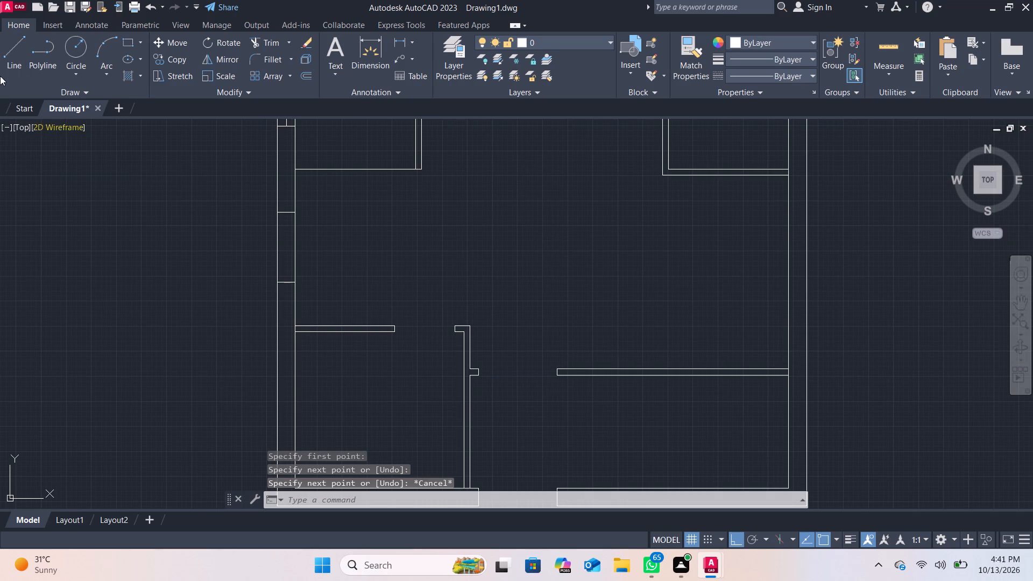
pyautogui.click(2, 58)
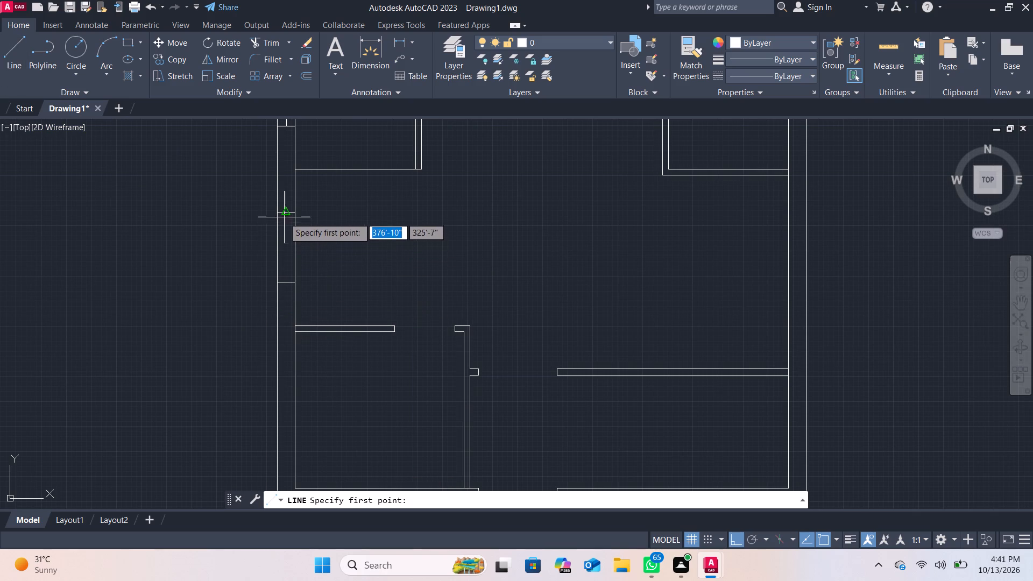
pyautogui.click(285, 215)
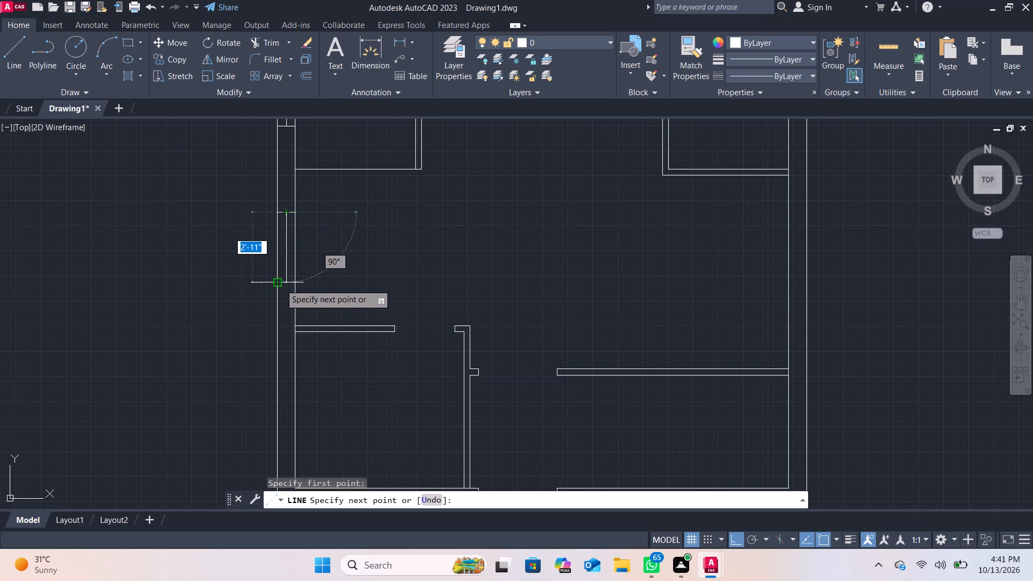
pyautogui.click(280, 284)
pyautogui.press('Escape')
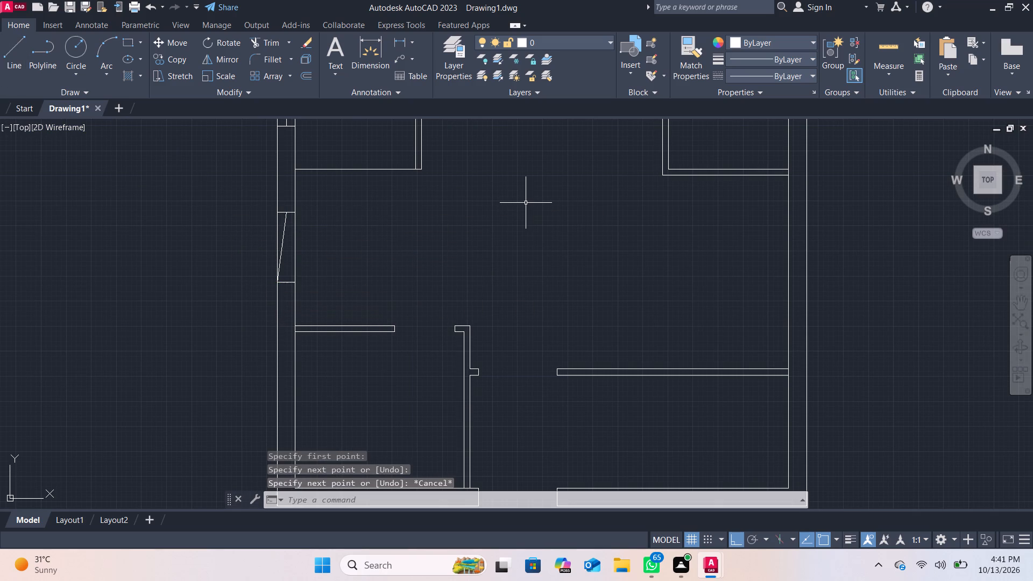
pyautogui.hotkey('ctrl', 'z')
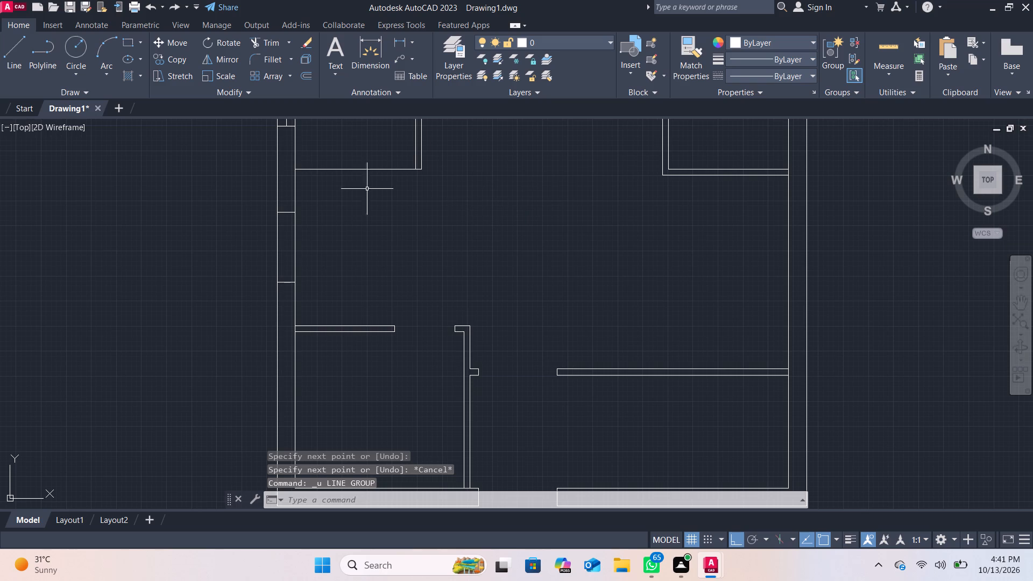
# Draw the central space's left window centre line, about 2'-11" long, between the midpoints of its two jamb lines.
pyautogui.click(10, 68)
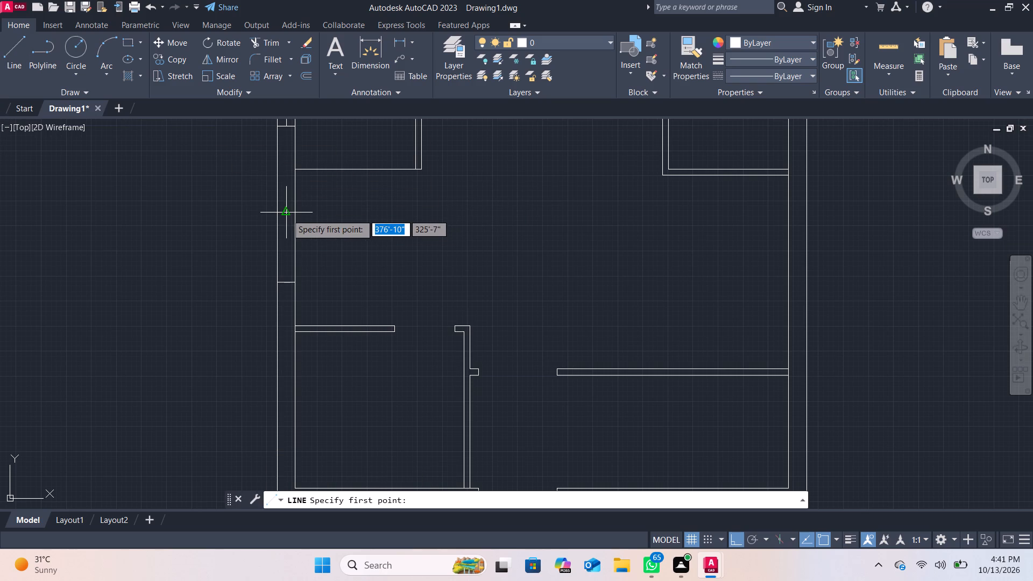
pyautogui.click(287, 214)
pyautogui.click(284, 283)
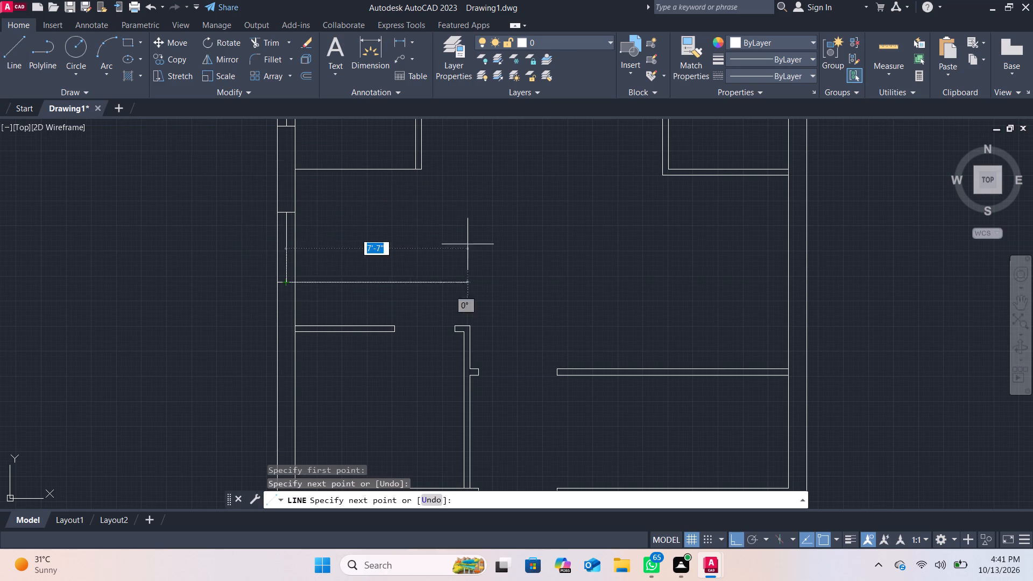
pyautogui.press('`')
pyautogui.press('Escape')
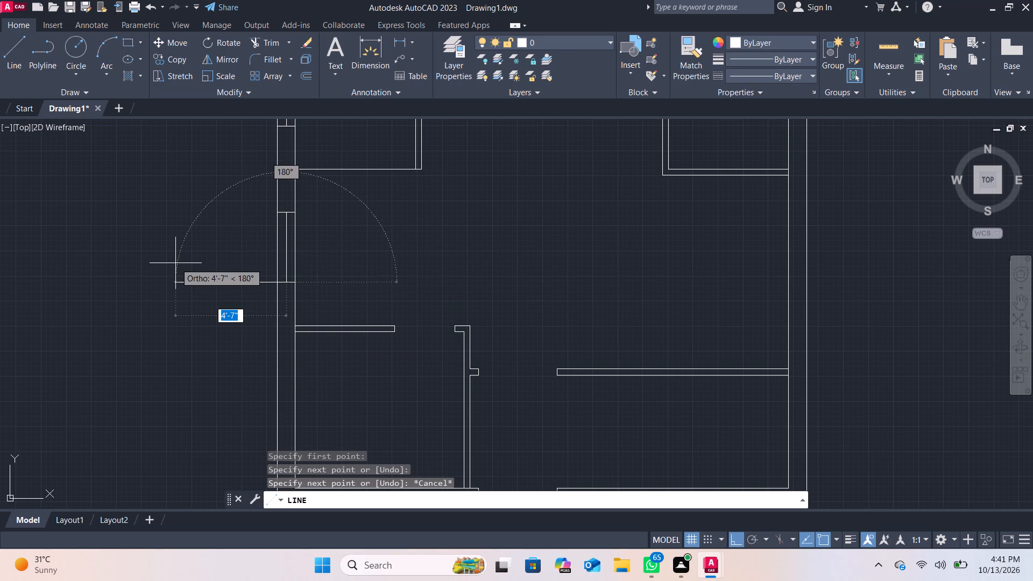
pyautogui.press('Escape')
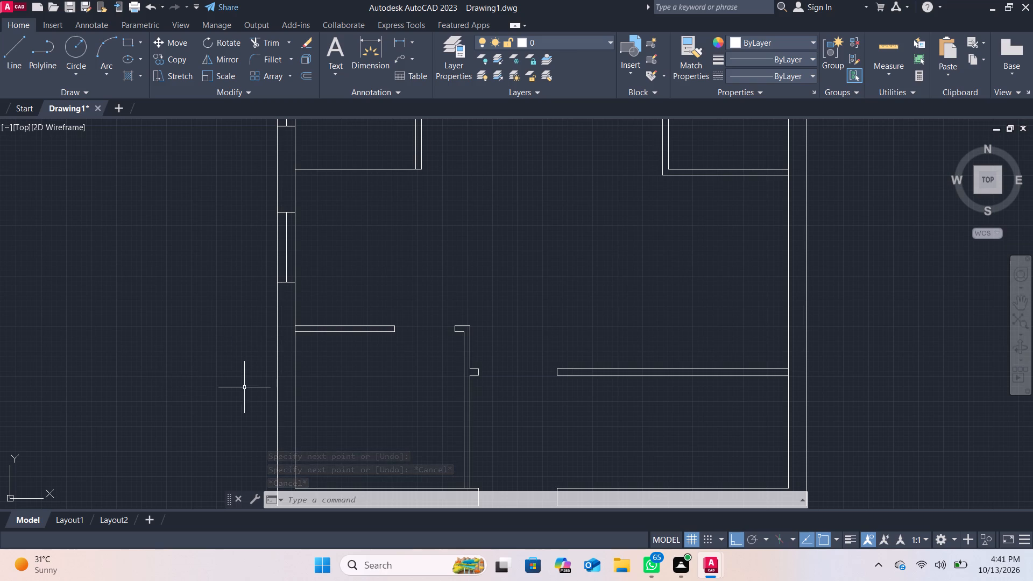
# Draw two 9" window jamb lines about 3'-4" apart across the left outer wall of the lower-left room.
pyautogui.moveTo(245, 388); pyautogui.dragTo(257, 276, button='middle')
pyautogui.click(10, 61)
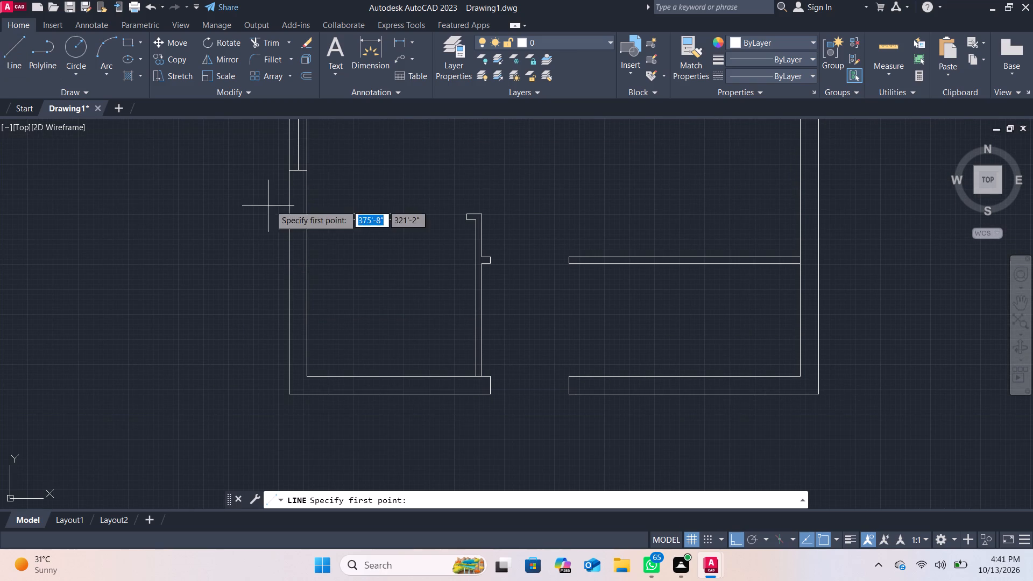
pyautogui.click(289, 256)
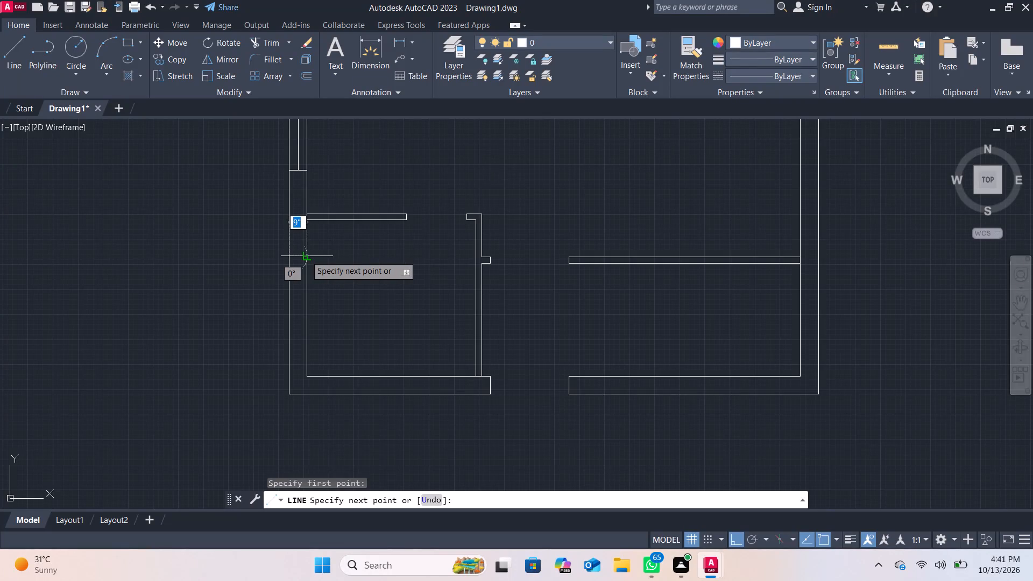
pyautogui.click(306, 255)
pyautogui.press('Escape')
pyautogui.click(11, 48)
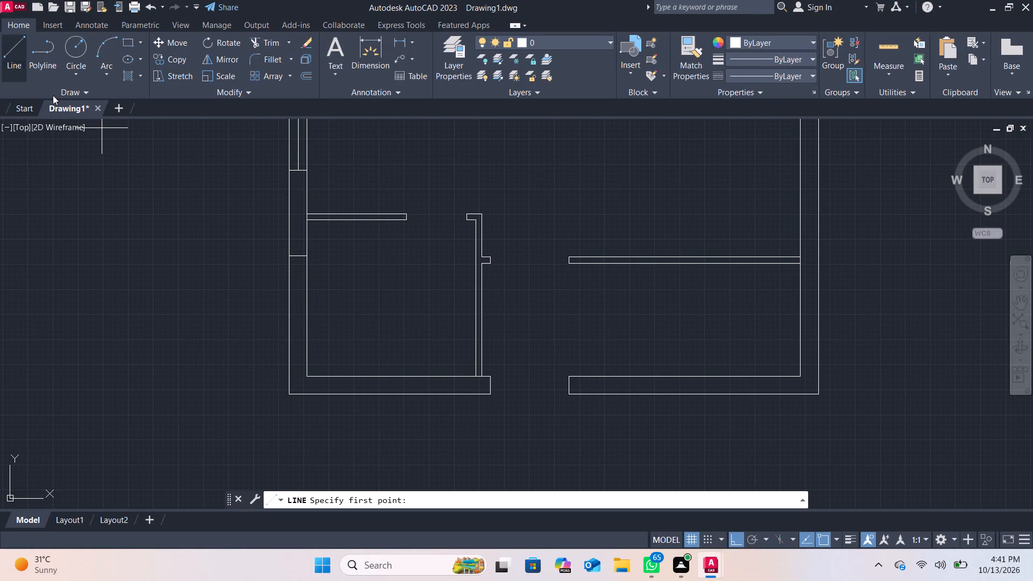
pyautogui.click(288, 336)
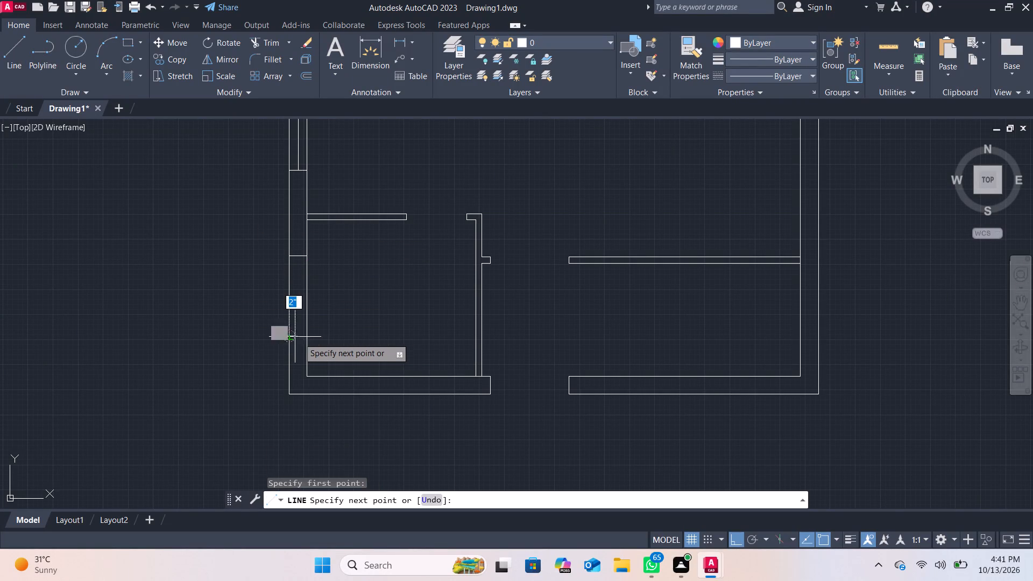
pyautogui.click(305, 339)
pyautogui.press('Escape')
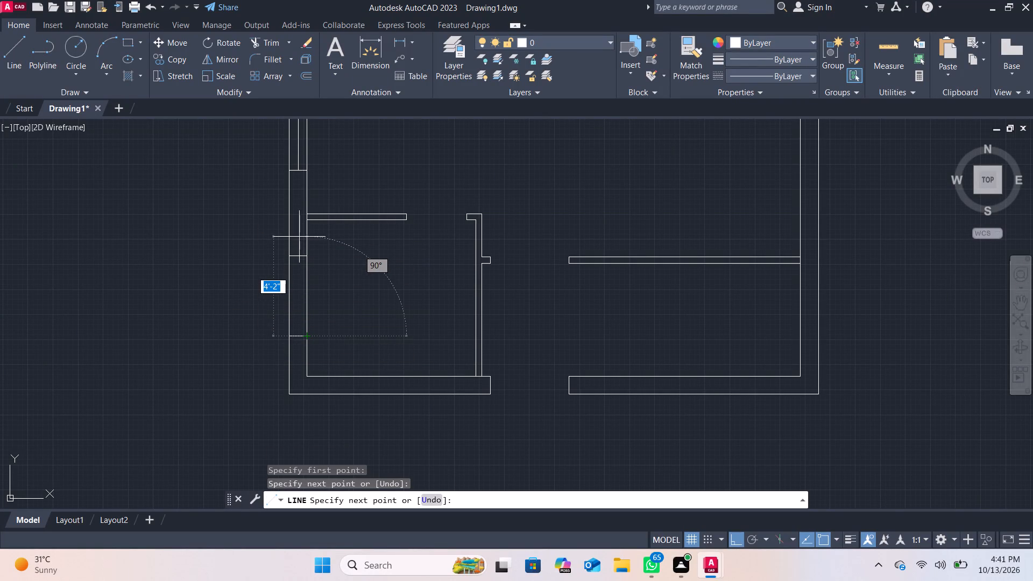
# Draw the lower-left room's window centre line, about 3'-4" long, between the midpoints of its two jamb lines.
pyautogui.click(11, 52)
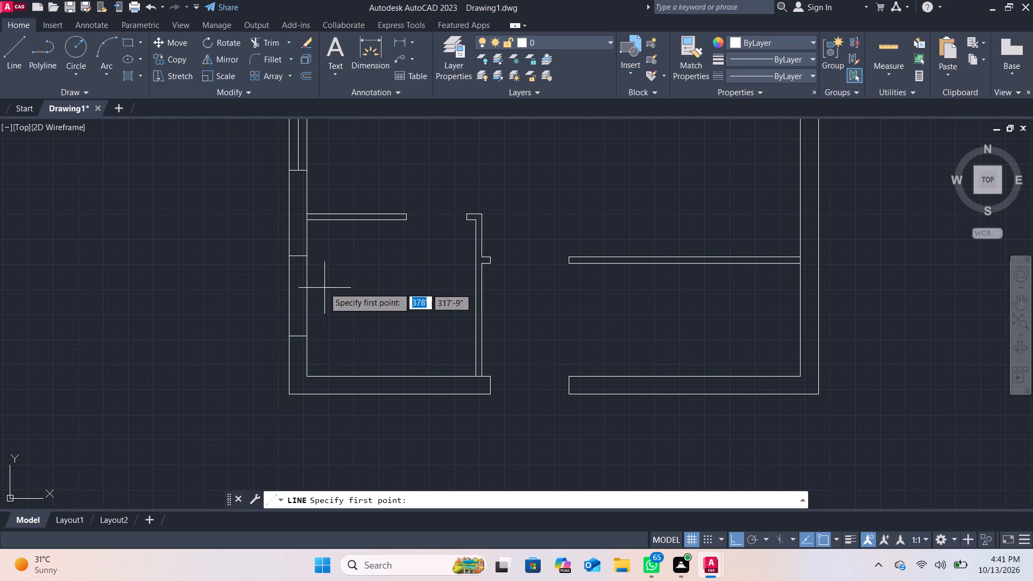
pyautogui.click(298, 258)
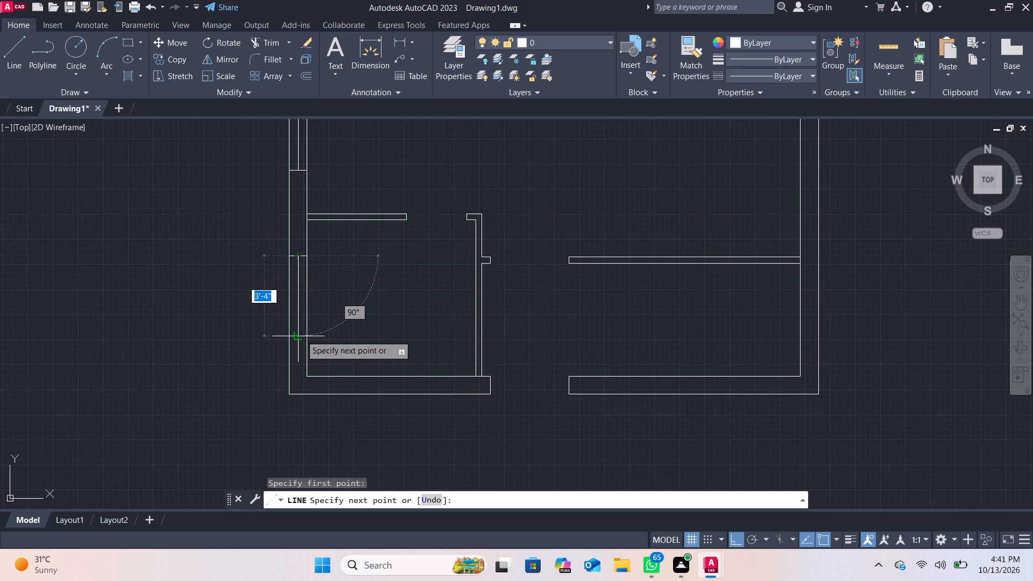
pyautogui.click(301, 338)
pyautogui.press('Escape')
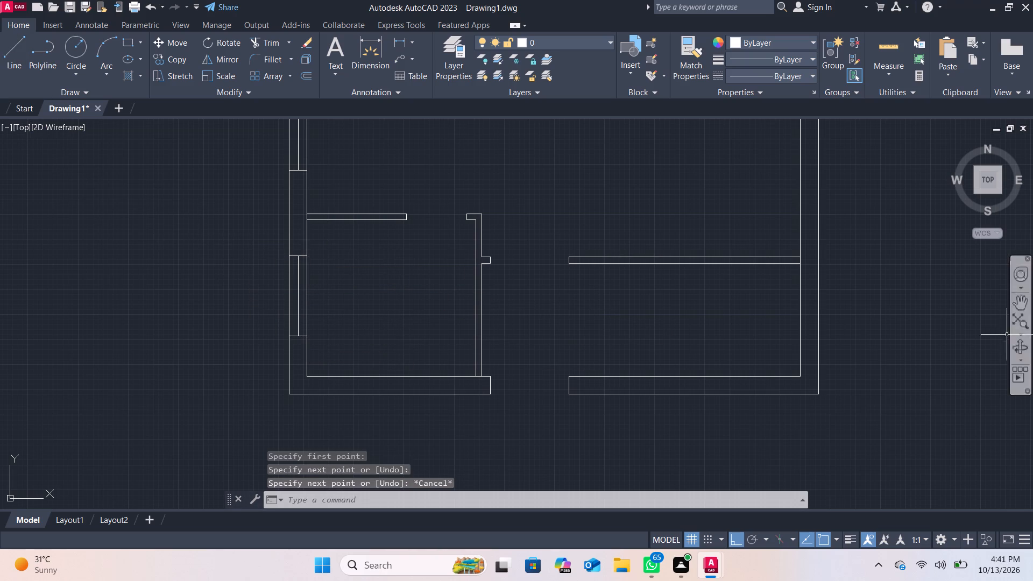
# Draw two 9" window jamb lines about 2'-11" apart across the right outer wall of the lower-right room.
pyautogui.moveTo(851, 323); pyautogui.dragTo(715, 328, button='middle')
pyautogui.click(9, 41)
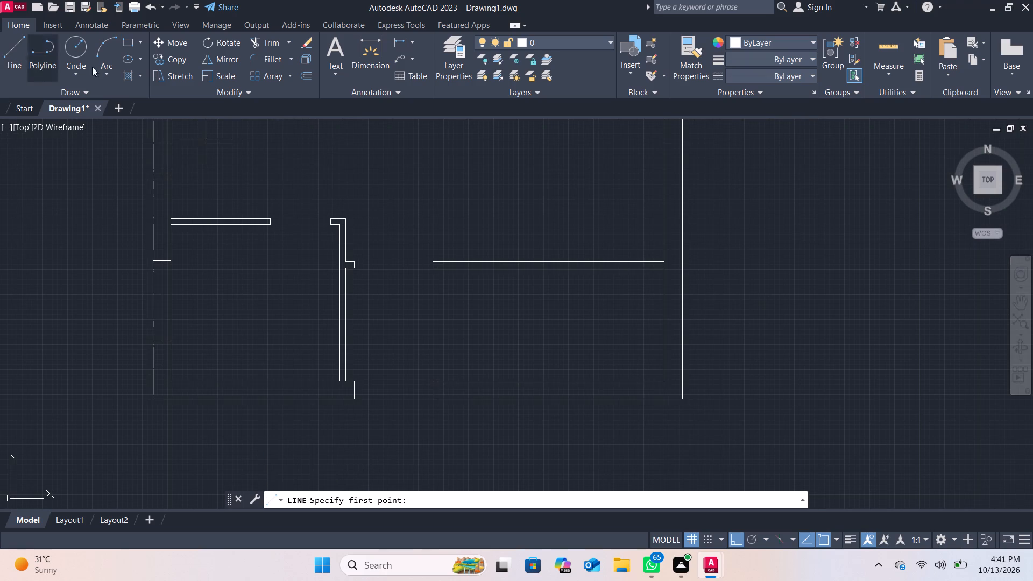
pyautogui.click(664, 288)
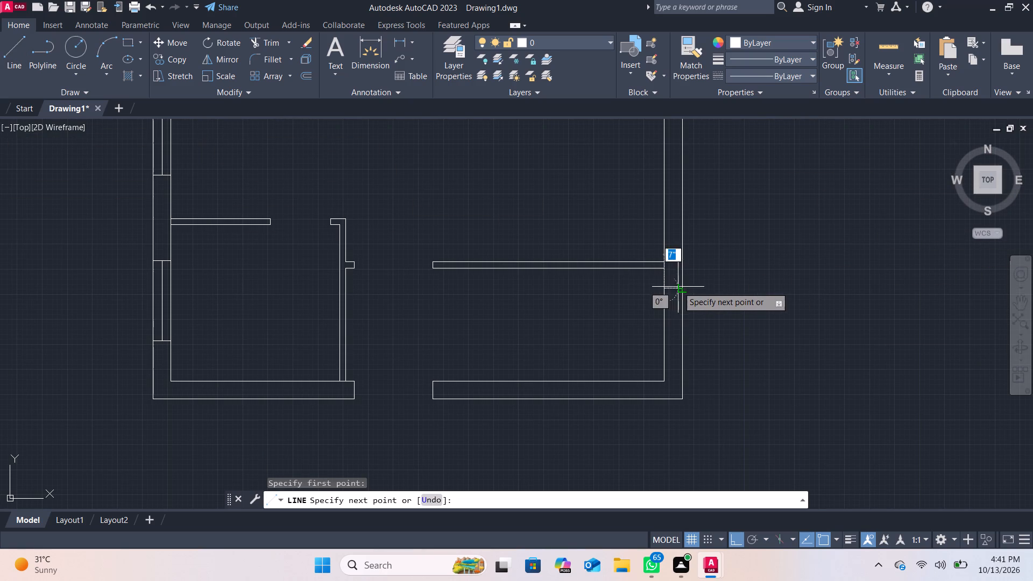
pyautogui.click(681, 286)
pyautogui.press('Escape')
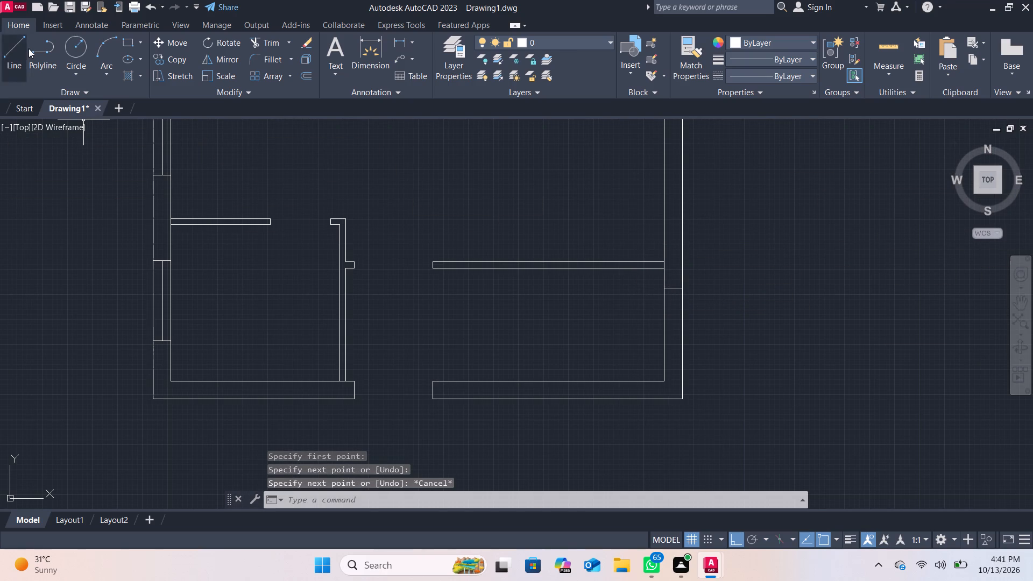
pyautogui.click(23, 46)
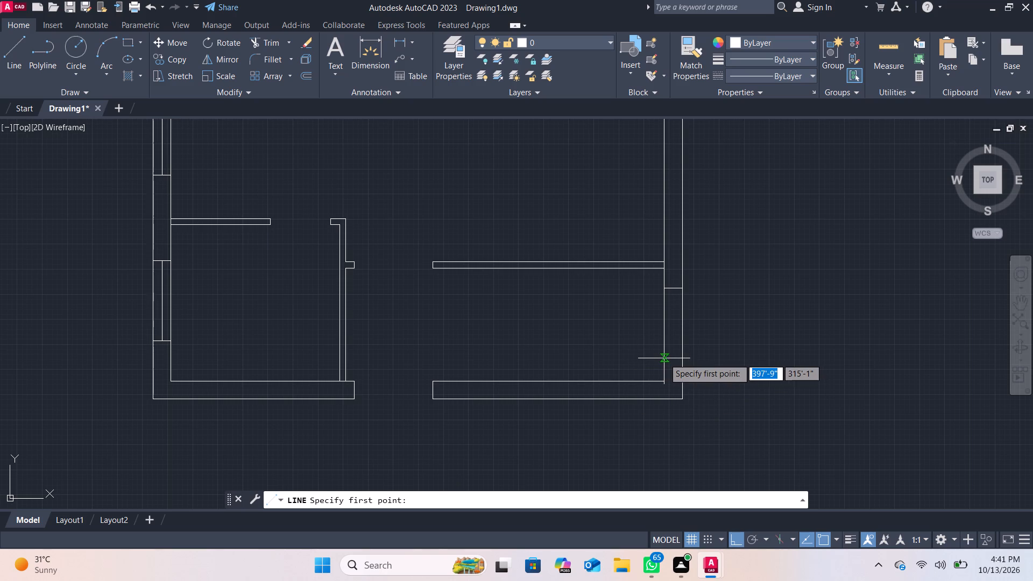
pyautogui.click(664, 358)
pyautogui.click(682, 358)
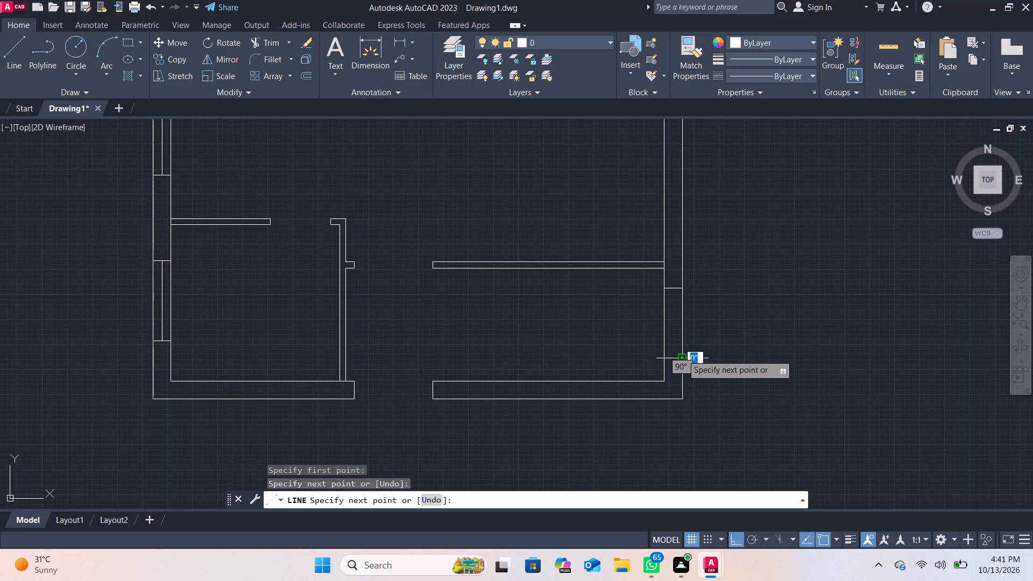
pyautogui.press('Escape')
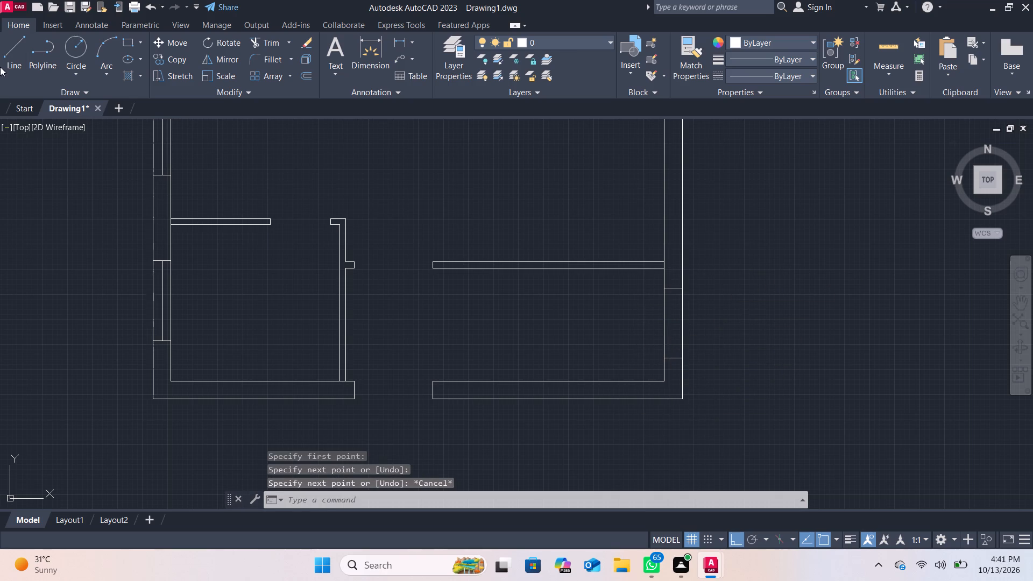
# Draw the lower-right room's window centre line, about 2'-11" long, between the midpoints of its two jamb lines.
pyautogui.click(17, 66)
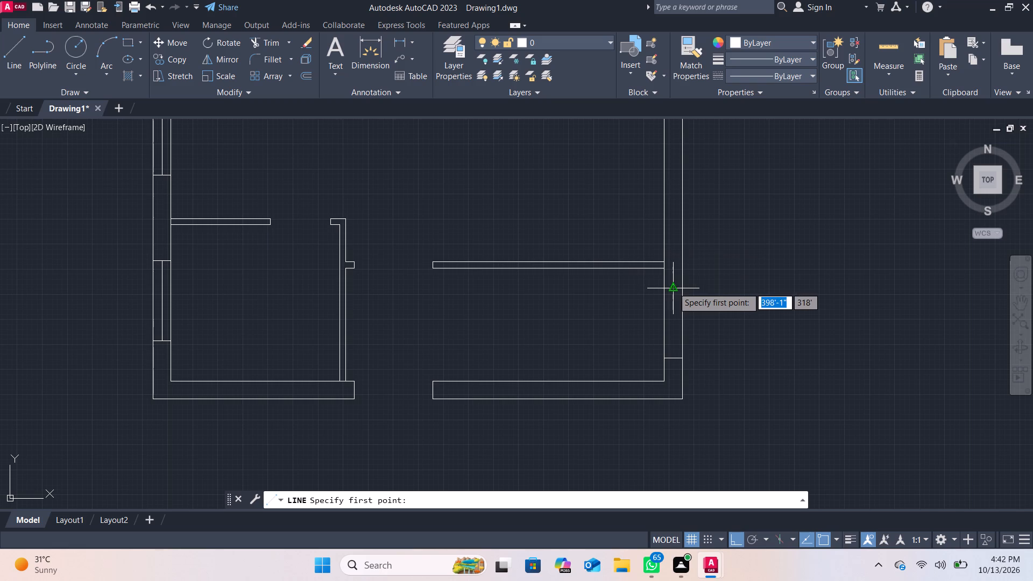
pyautogui.click(674, 287)
pyautogui.click(675, 362)
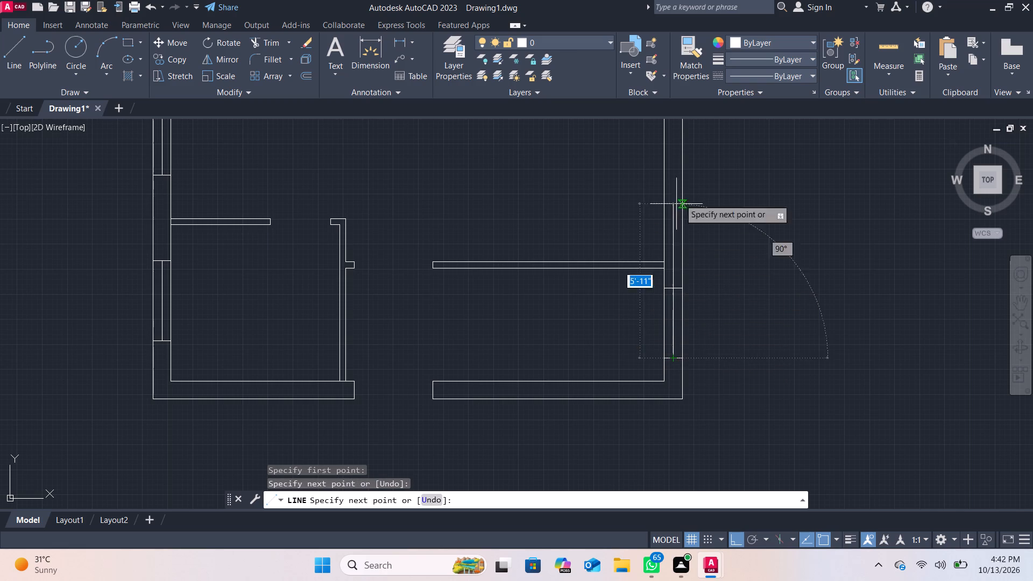
pyautogui.press('Escape')
# Draw two window jamb lines across the right outer wall of the central space, between the small right room and the lower-right room.
pyautogui.scroll(-1, 664, 286)
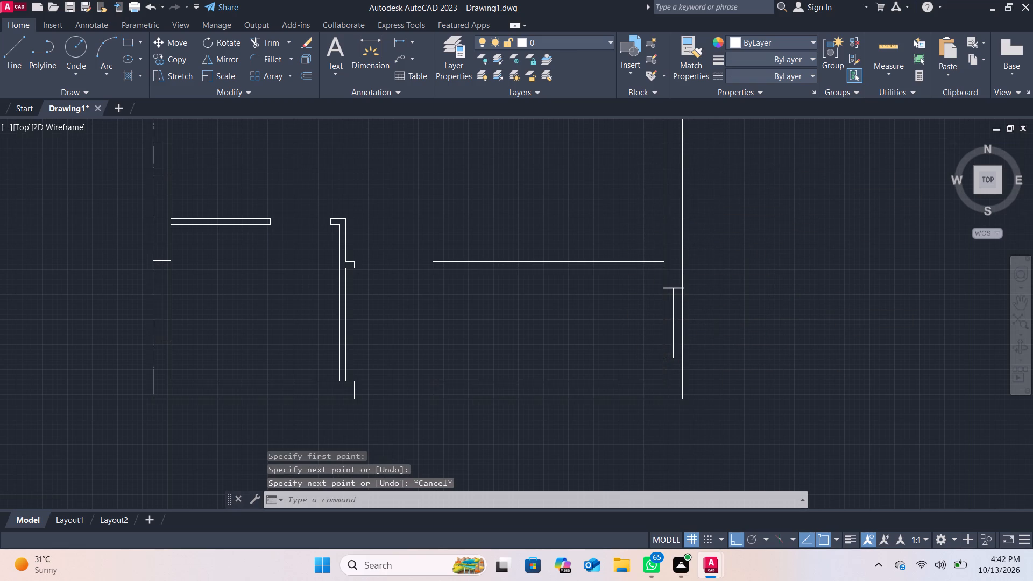
pyautogui.moveTo(664, 286); pyautogui.dragTo(663, 409, button='middle')
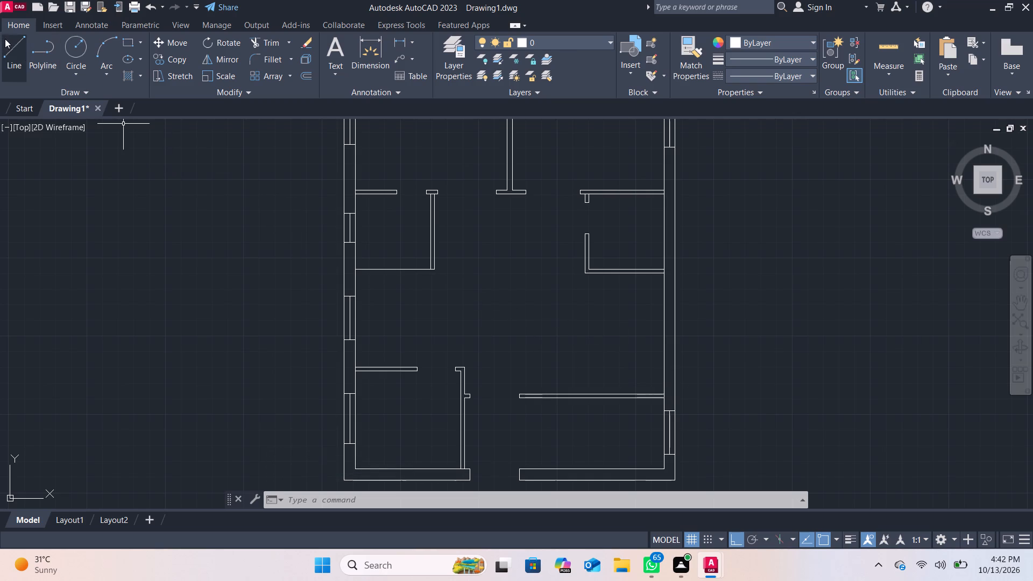
pyautogui.click(53, 48)
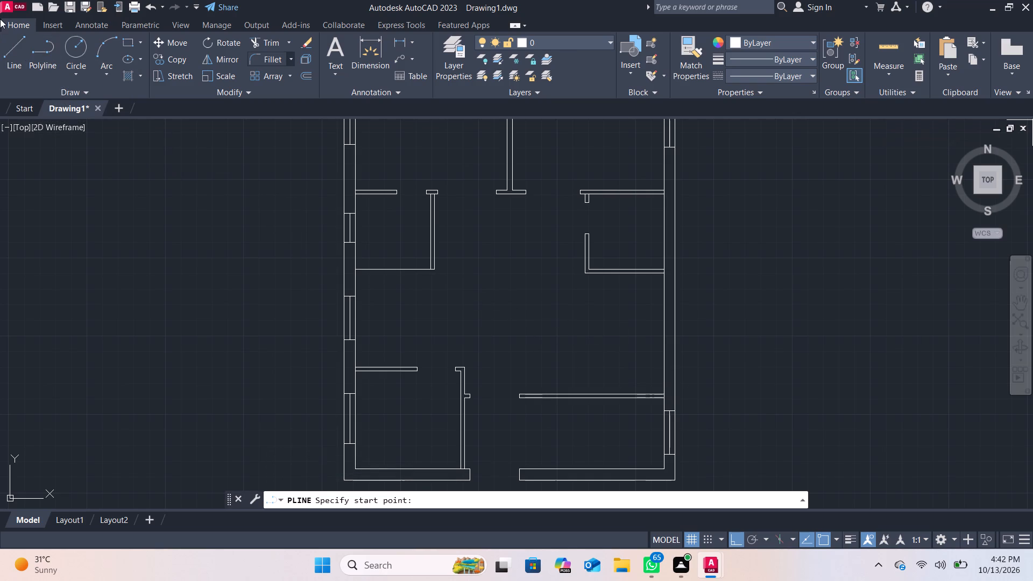
pyautogui.click(11, 34)
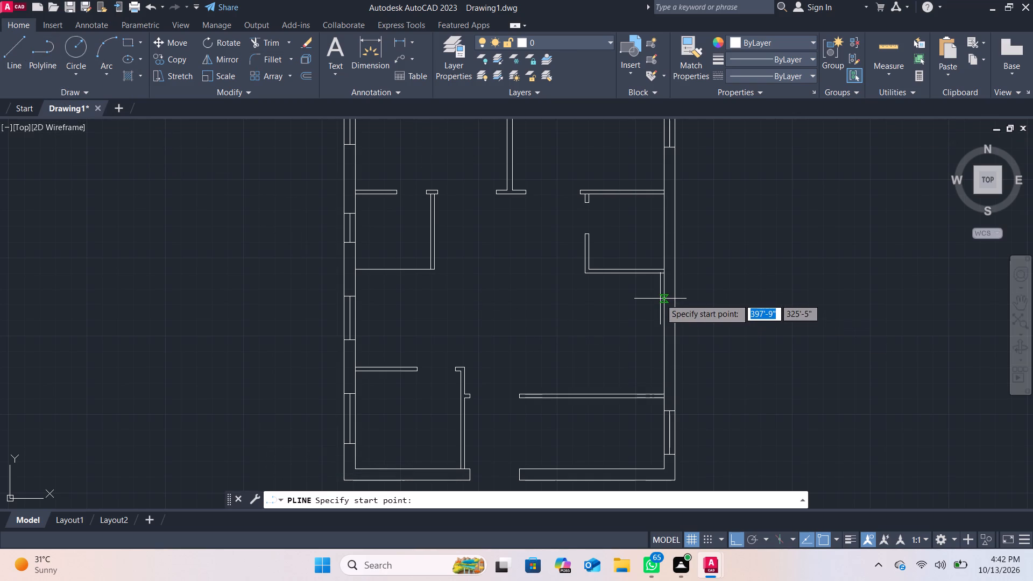
pyautogui.click(665, 297)
pyautogui.click(680, 296)
pyautogui.press('Escape')
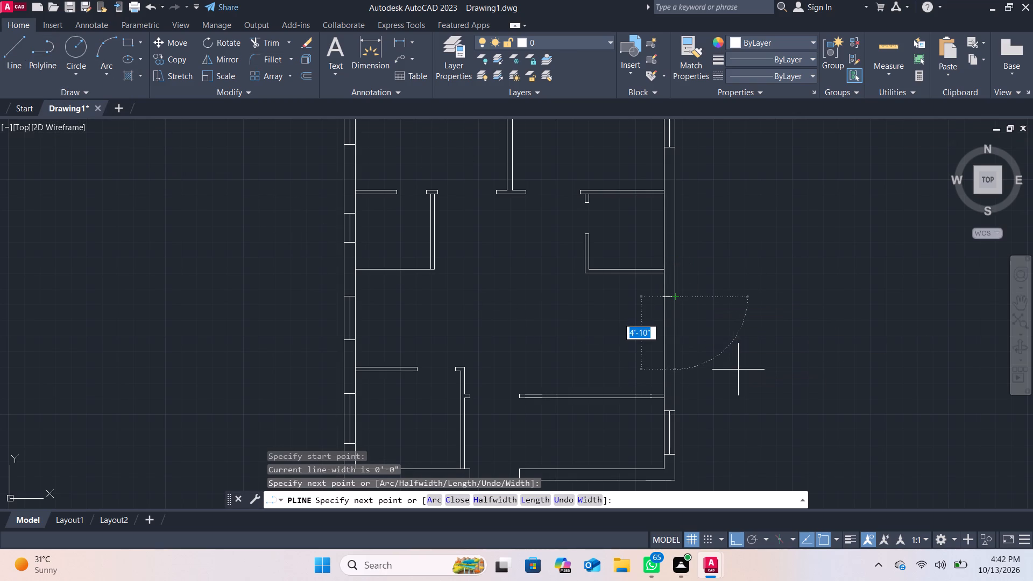
pyautogui.click(2, 57)
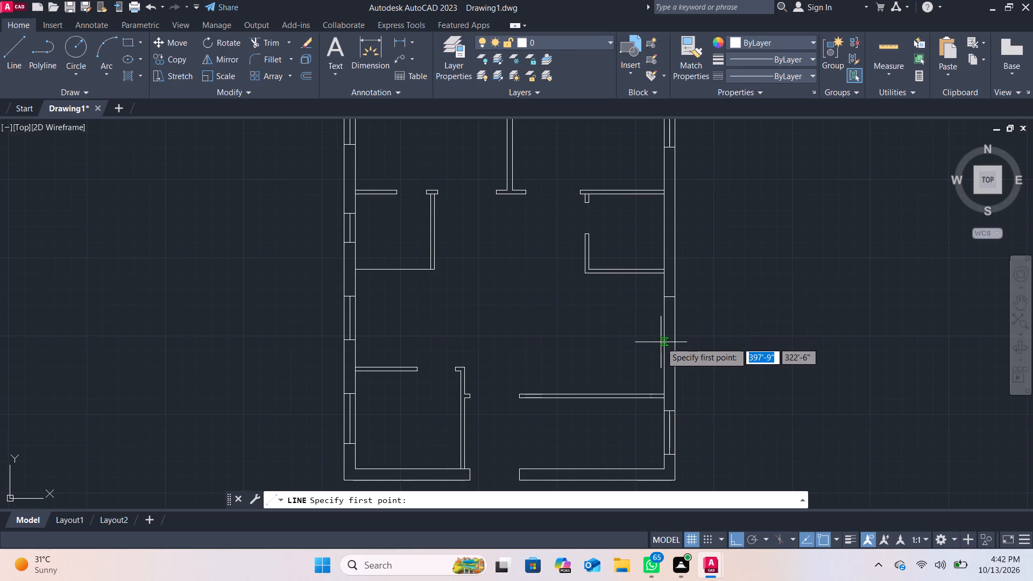
pyautogui.click(664, 346)
pyautogui.click(678, 347)
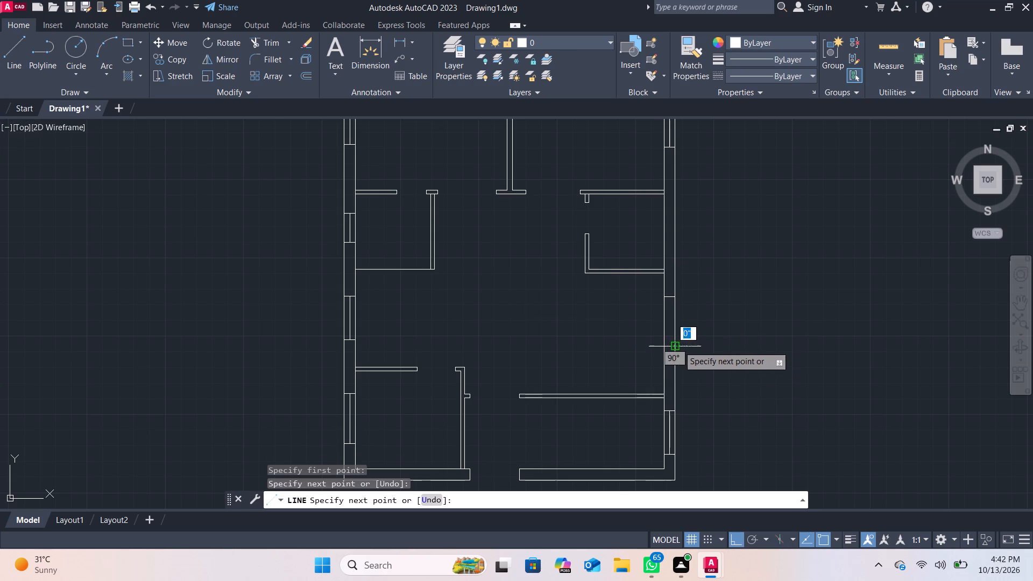
pyautogui.press('Escape')
# Draw the central space's right window centre line between the midpoints of its two jamb lines.
pyautogui.click(25, 48)
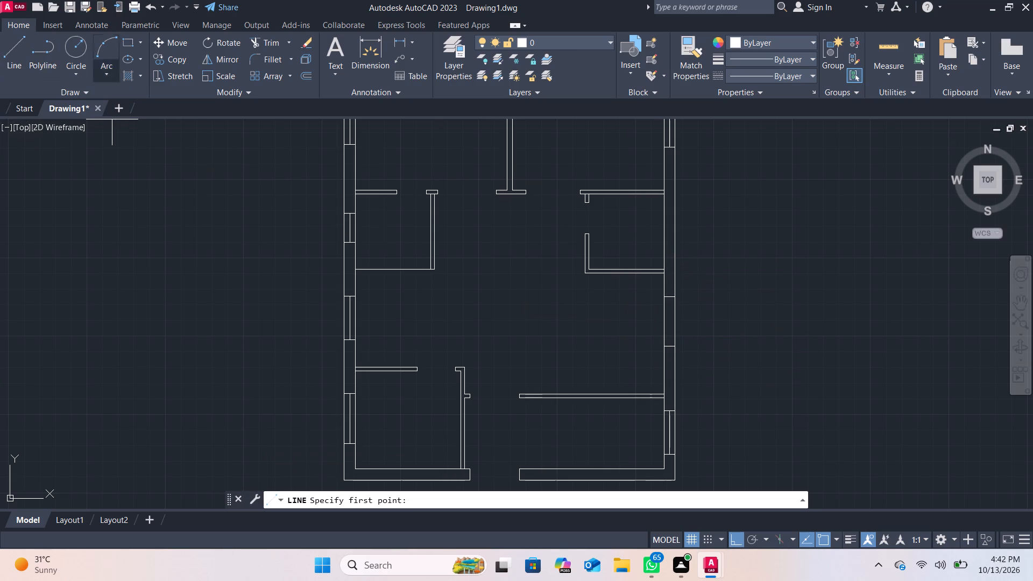
pyautogui.click(670, 299)
pyautogui.click(672, 349)
pyautogui.press('Escape')
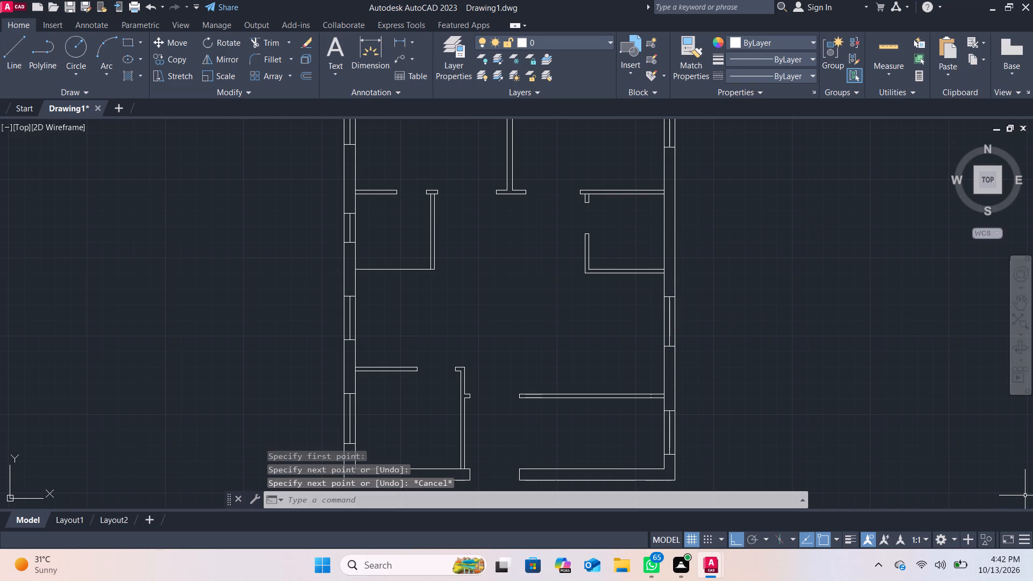
# Draw two window jamb lines across the right outer wall of the small room below the upper-right room.
pyautogui.click(12, 65)
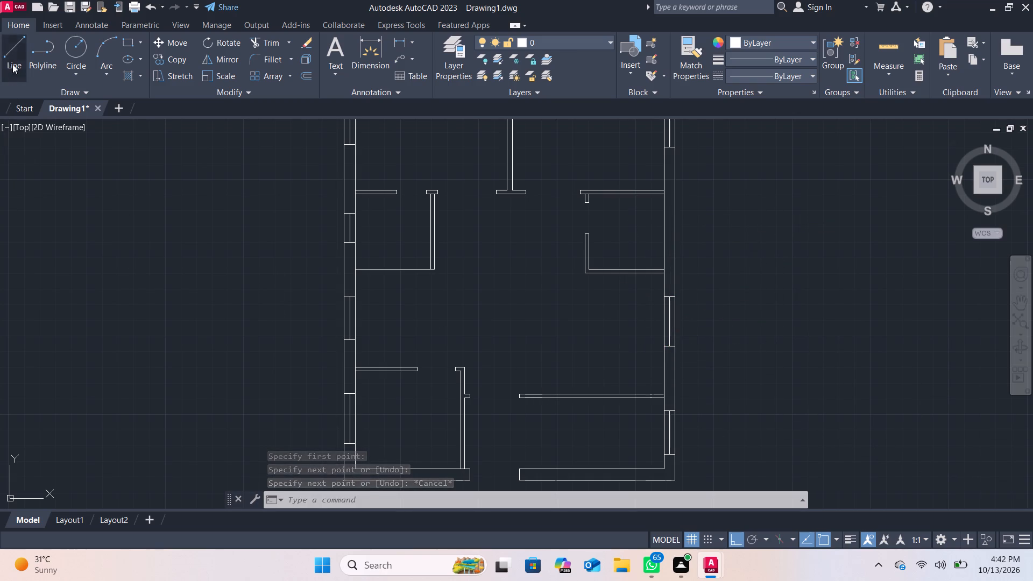
pyautogui.moveTo(726, 257); pyautogui.dragTo(713, 379, button='middle')
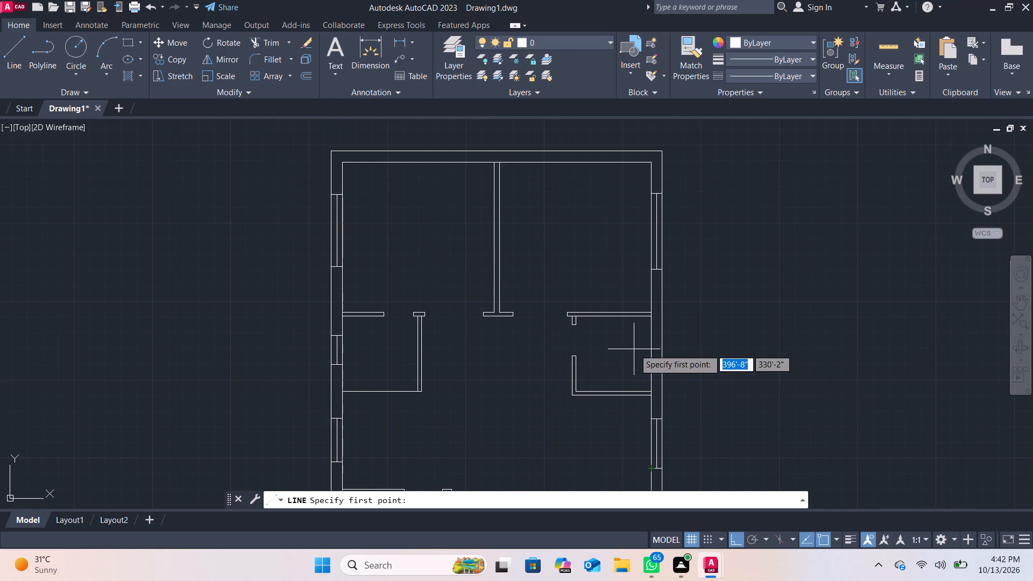
pyautogui.click(652, 332)
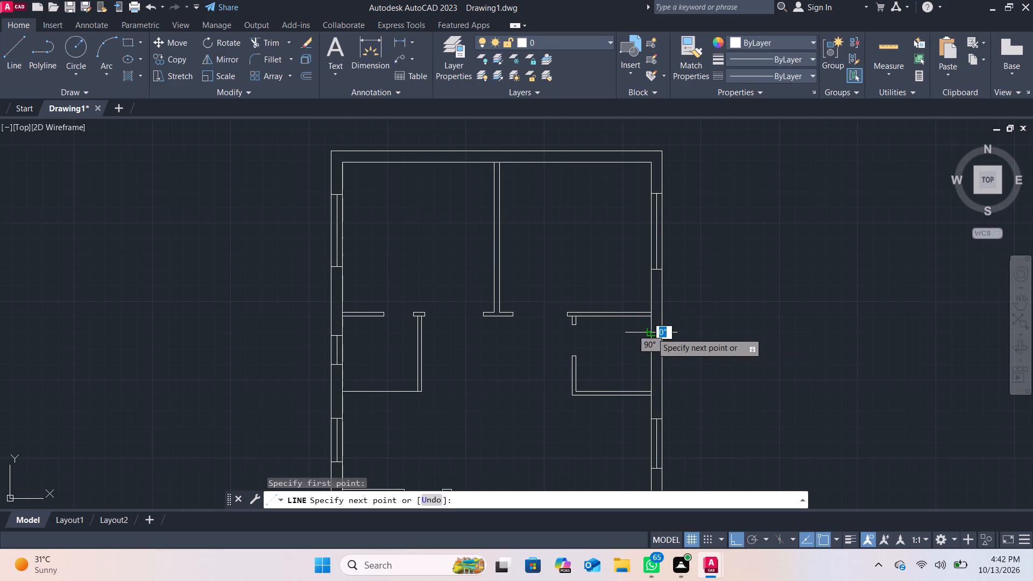
pyautogui.click(661, 332)
pyautogui.press('Escape')
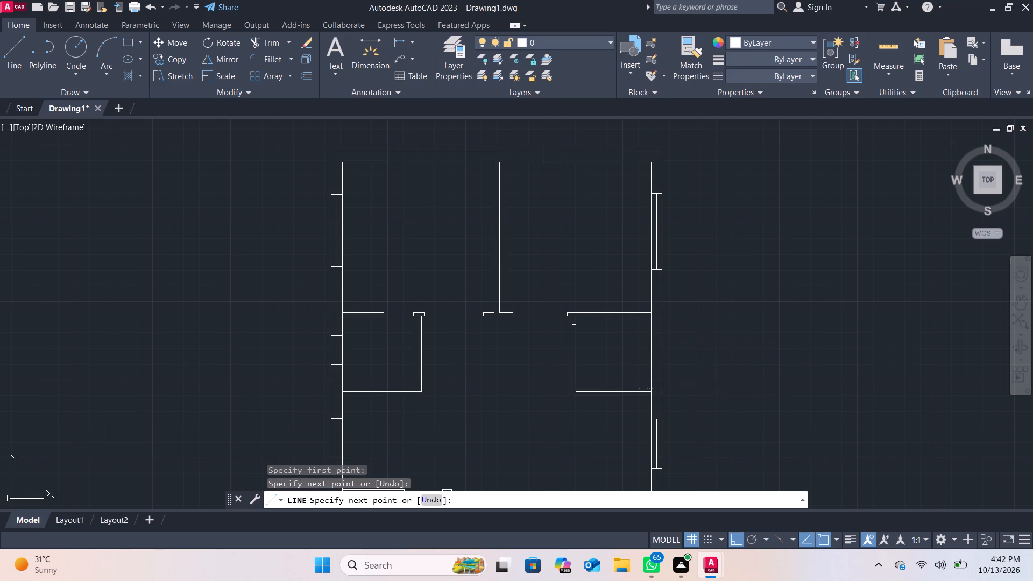
pyautogui.click(10, 47)
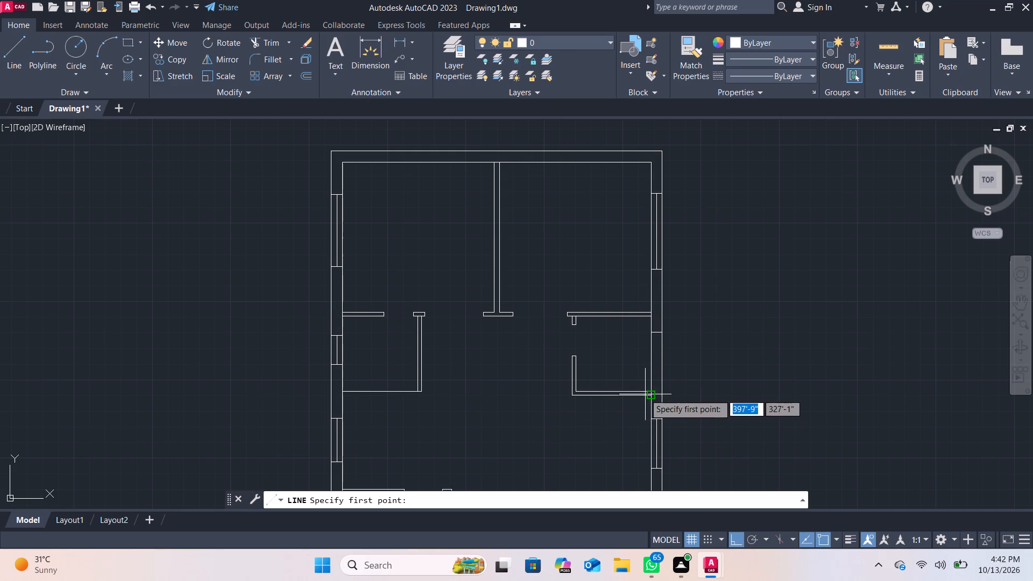
pyautogui.click(649, 376)
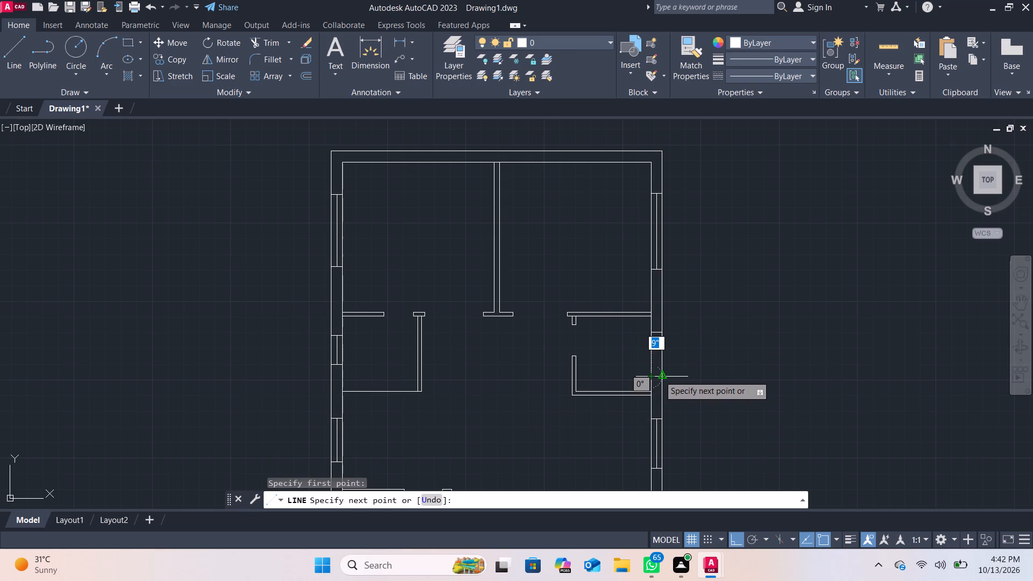
pyautogui.click(659, 375)
pyautogui.press('Escape')
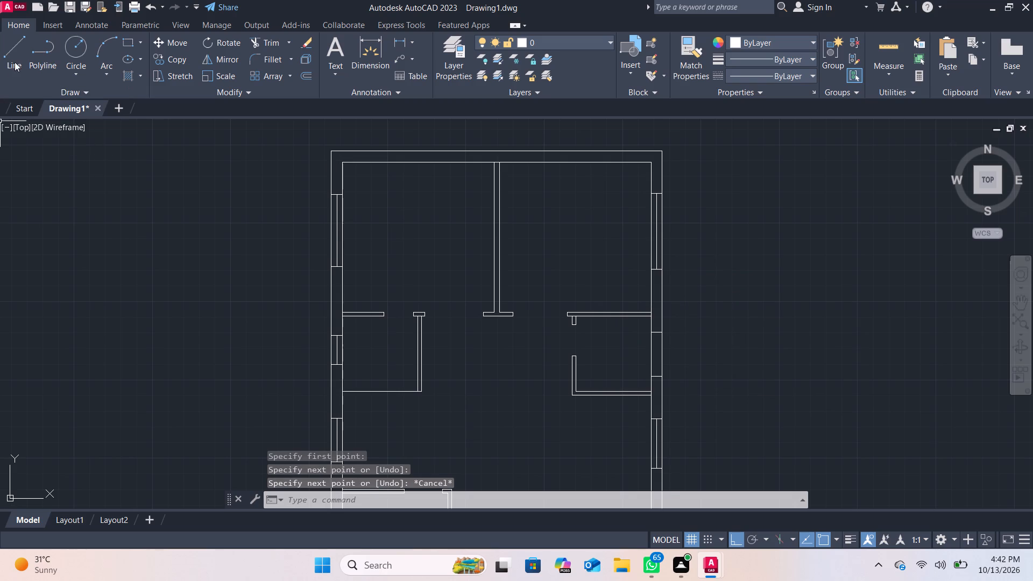
# Draw the small right room's window centre line between the midpoints of its two jamb lines.
pyautogui.click(15, 62)
pyautogui.click(657, 335)
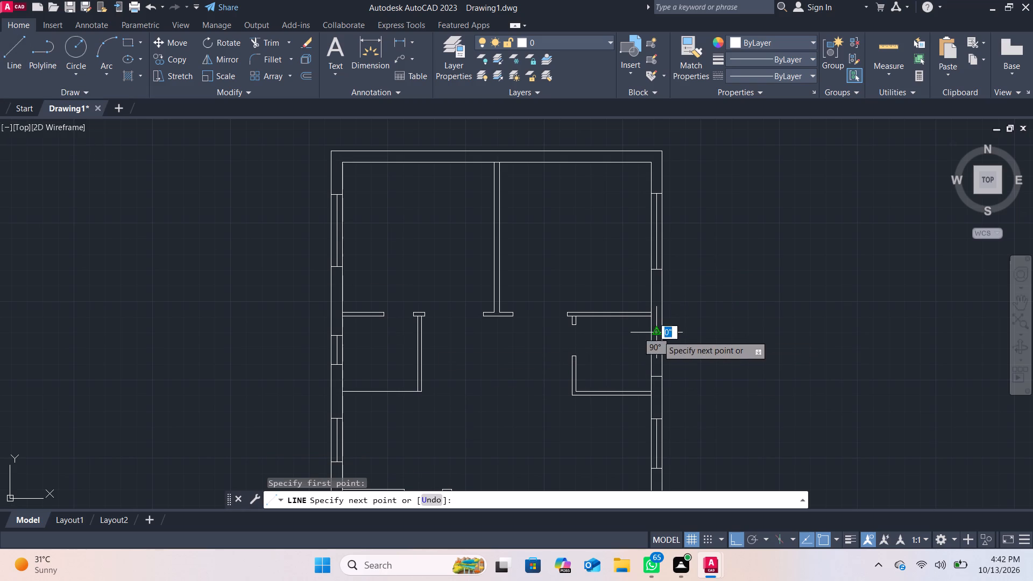
pyautogui.click(659, 378)
pyautogui.press('Escape')
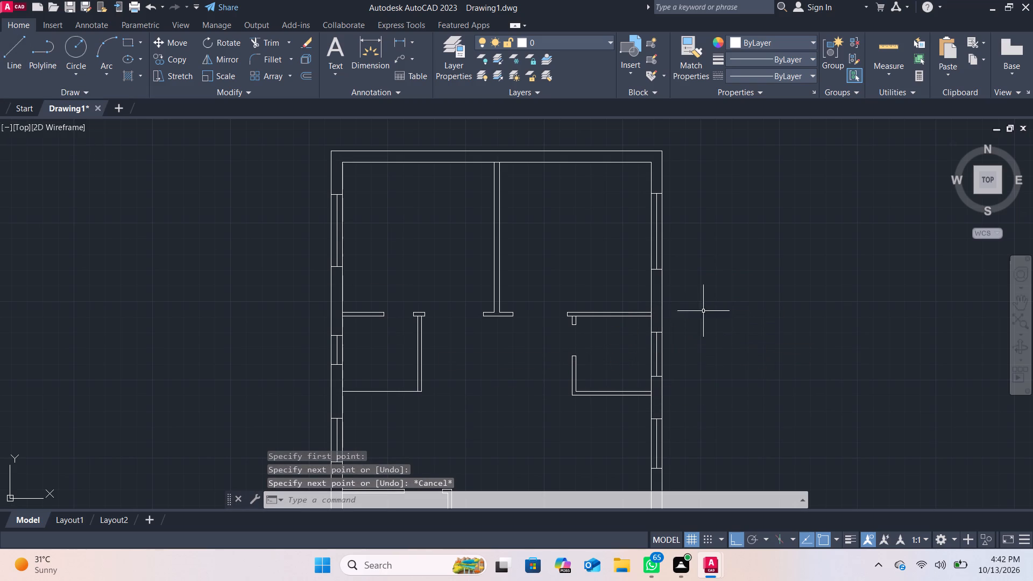
# Draw a horizontal line about 9'-7" long across the lower-right room, from the right wall's inner face to align with the partition's free end.
pyautogui.moveTo(705, 412); pyautogui.dragTo(702, 362, button='middle')
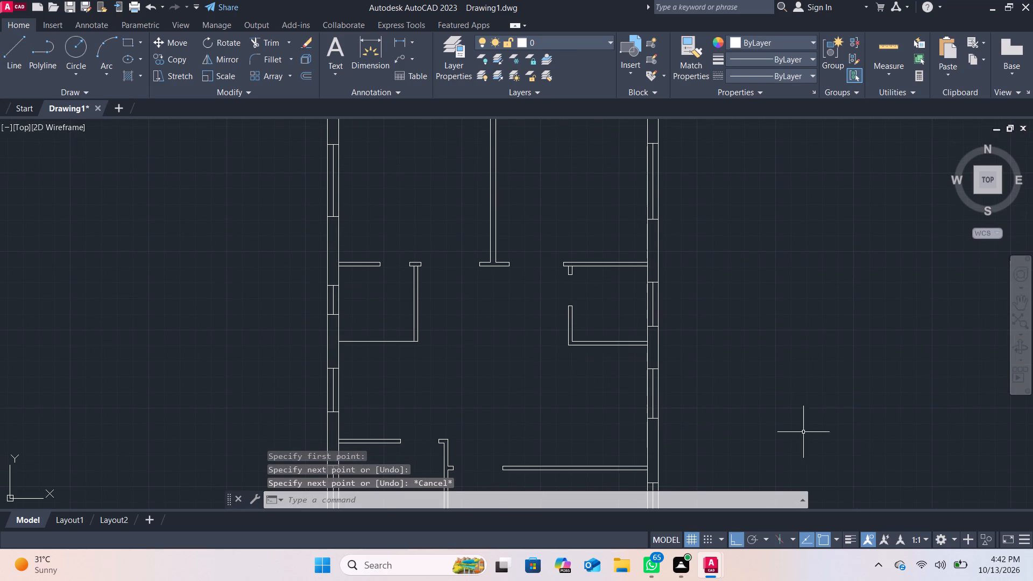
pyautogui.scroll(-1, 878, 481)
pyautogui.moveTo(878, 481); pyautogui.dragTo(878, 480, button='middle')
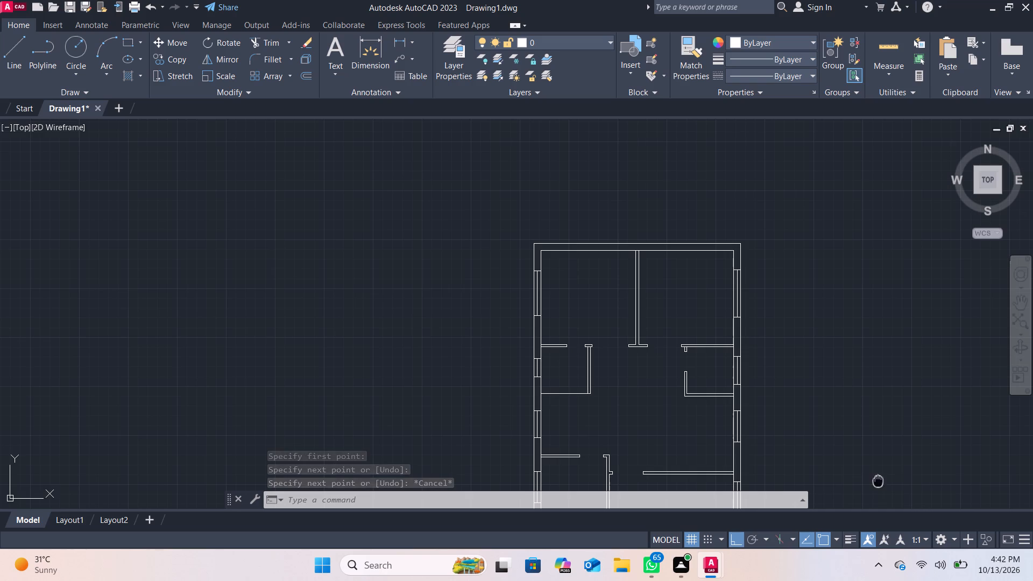
pyautogui.moveTo(878, 480); pyautogui.dragTo(815, 363, button='middle')
pyautogui.scroll(1, 765, 400)
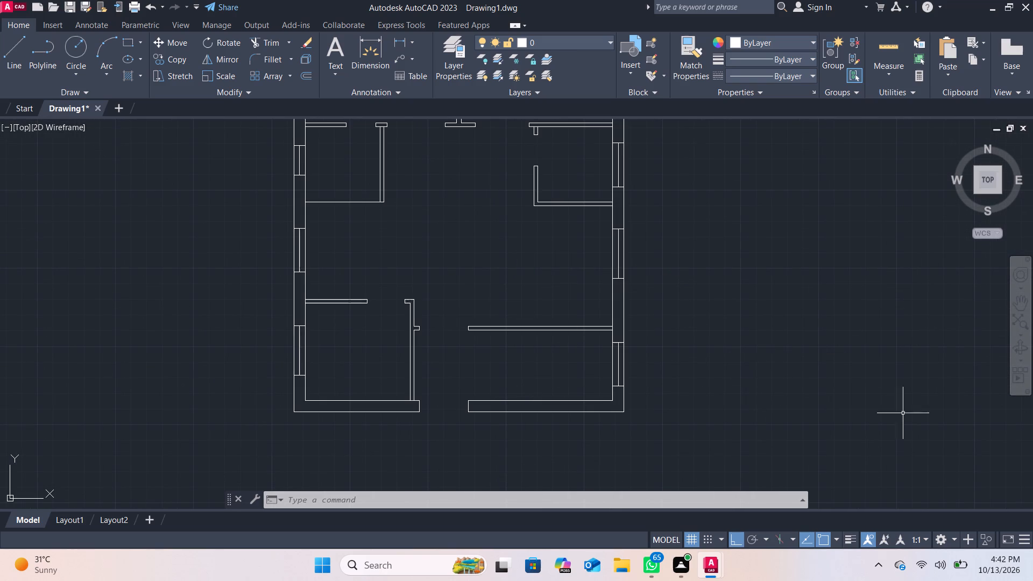
pyautogui.click(12, 41)
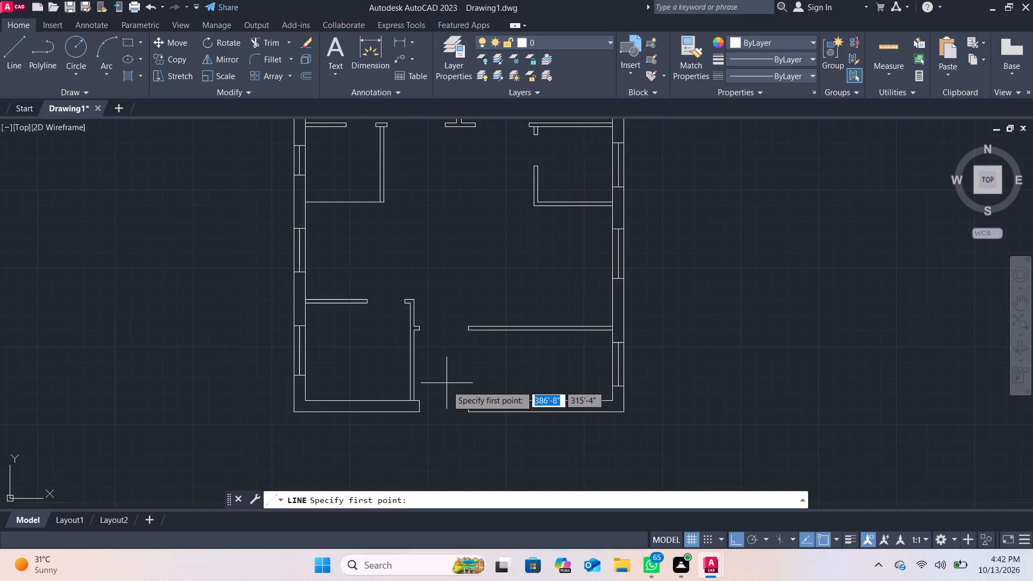
pyautogui.click(611, 367)
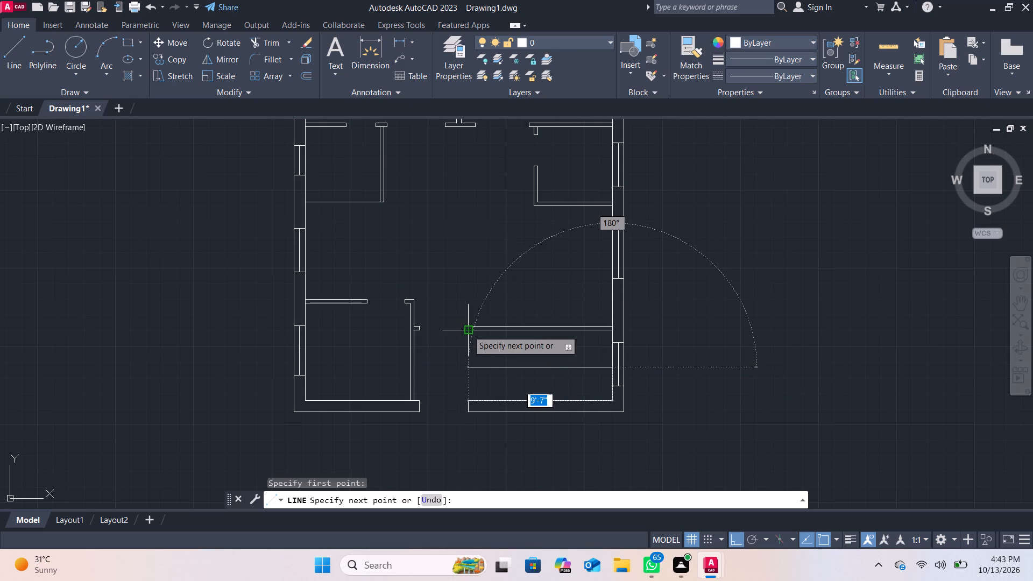
pyautogui.click(468, 367)
pyautogui.press('Escape')
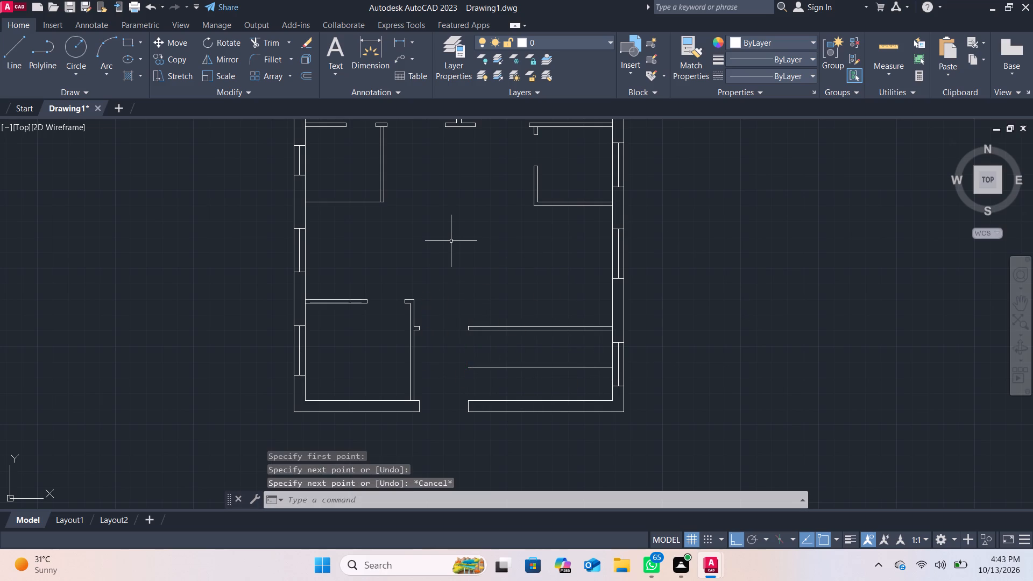
# Draw a vertical line closing the lower-right room's open side, from the bottom wall's inner corner up to the partition's free end.
pyautogui.click(11, 62)
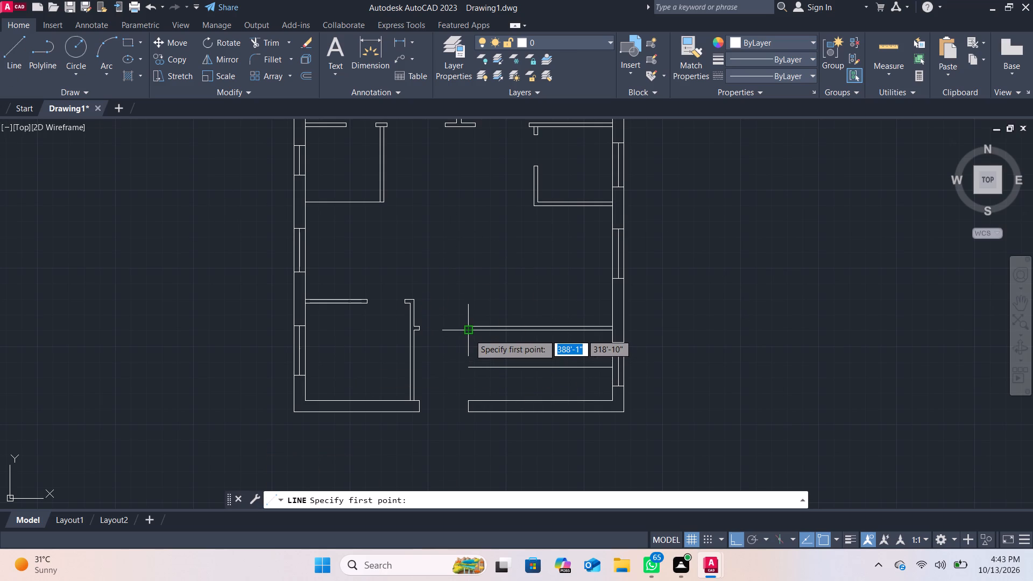
pyautogui.click(470, 401)
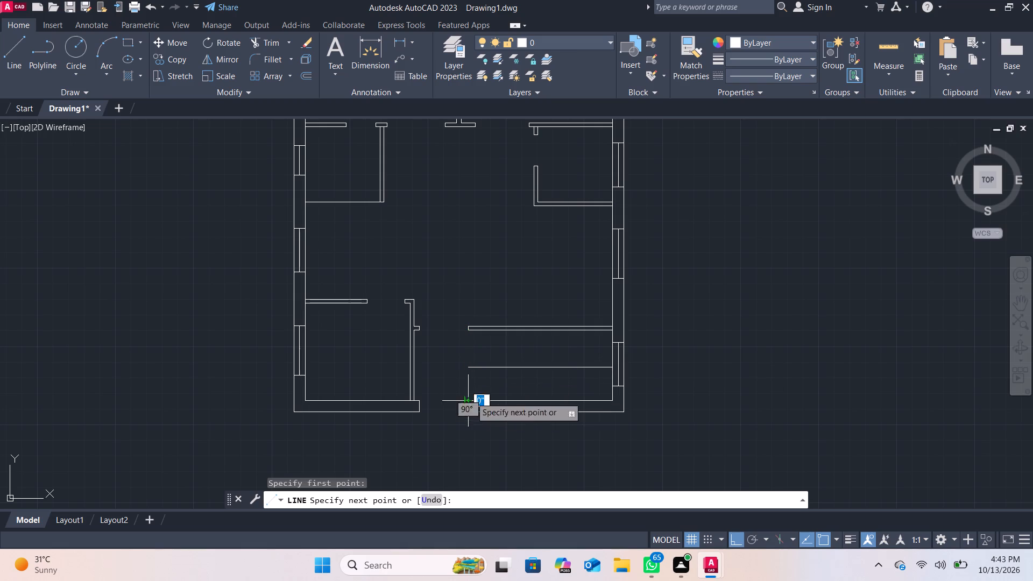
pyautogui.click(471, 333)
pyautogui.press('Escape')
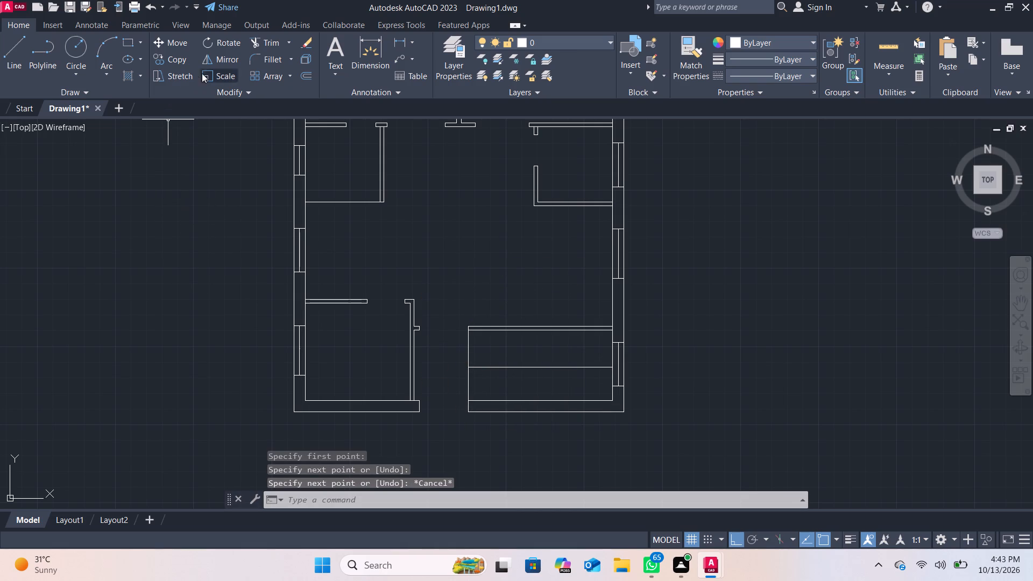
# Offset the vertical line closing the lower-right room's open side 0.5' toward the room's interior.
pyautogui.click(303, 82)
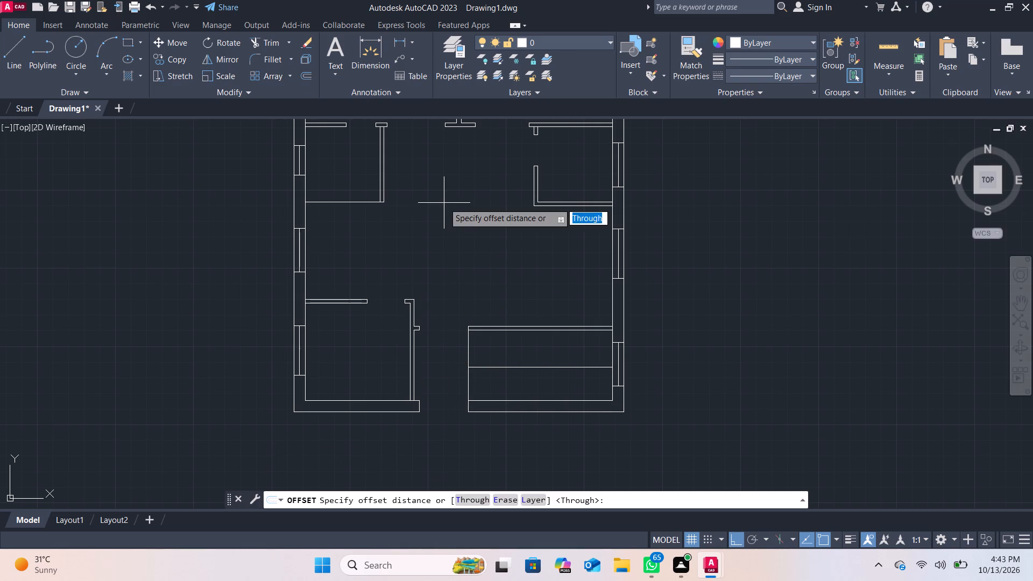
pyautogui.press('Return')
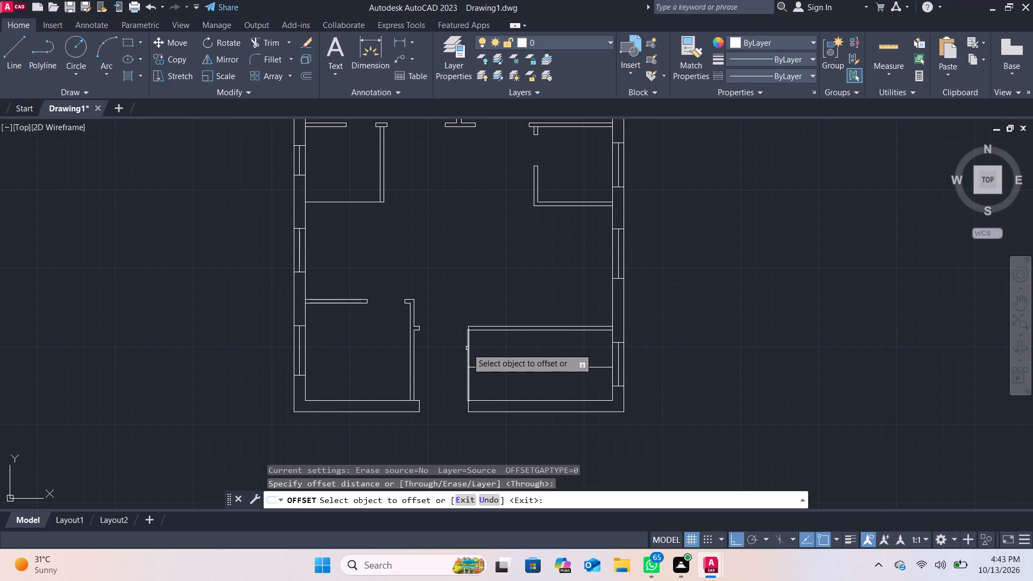
pyautogui.click(467, 348)
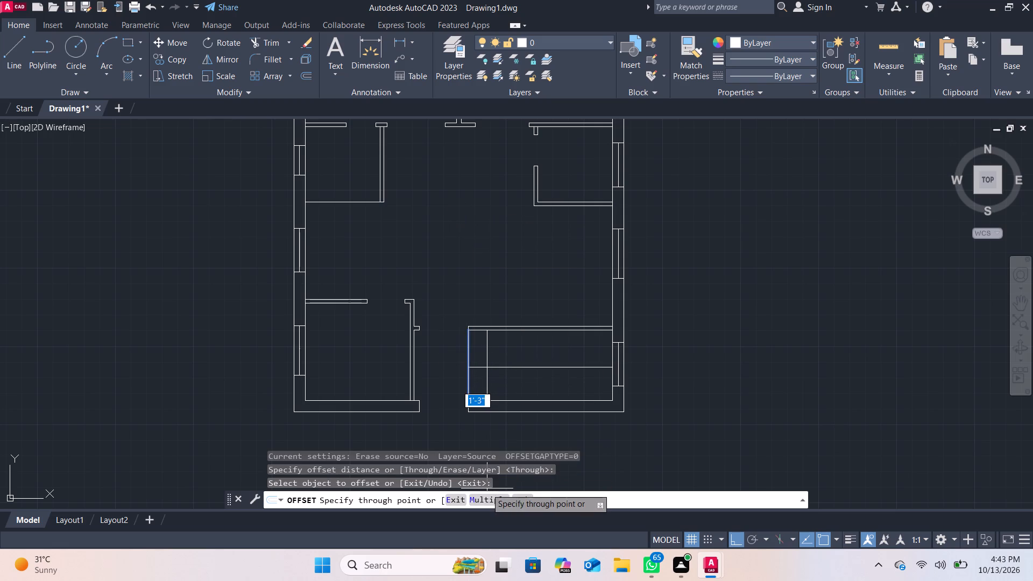
pyautogui.click(484, 498)
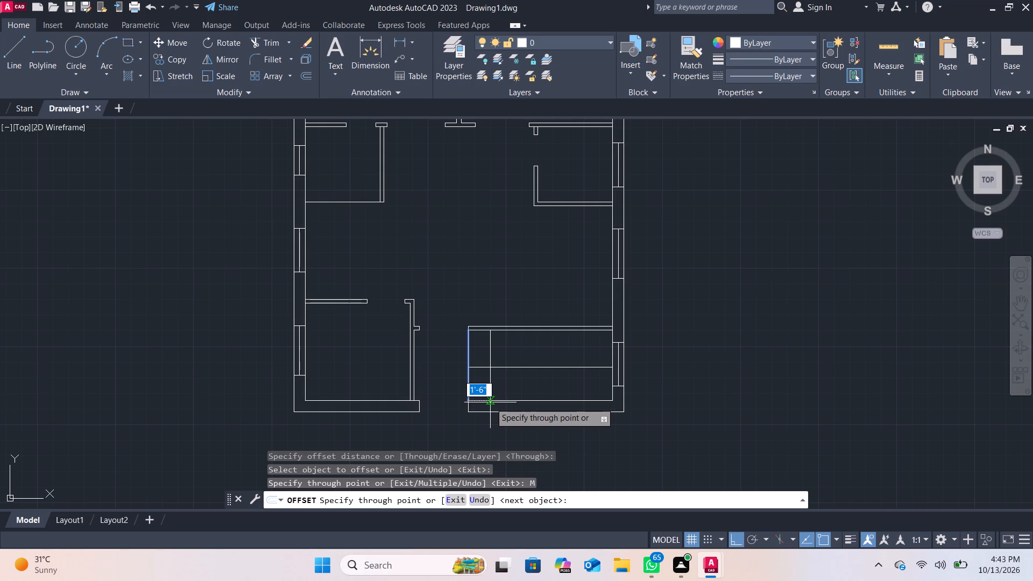
pyautogui.press('.')
pyautogui.write("5'")
pyautogui.press('Return')
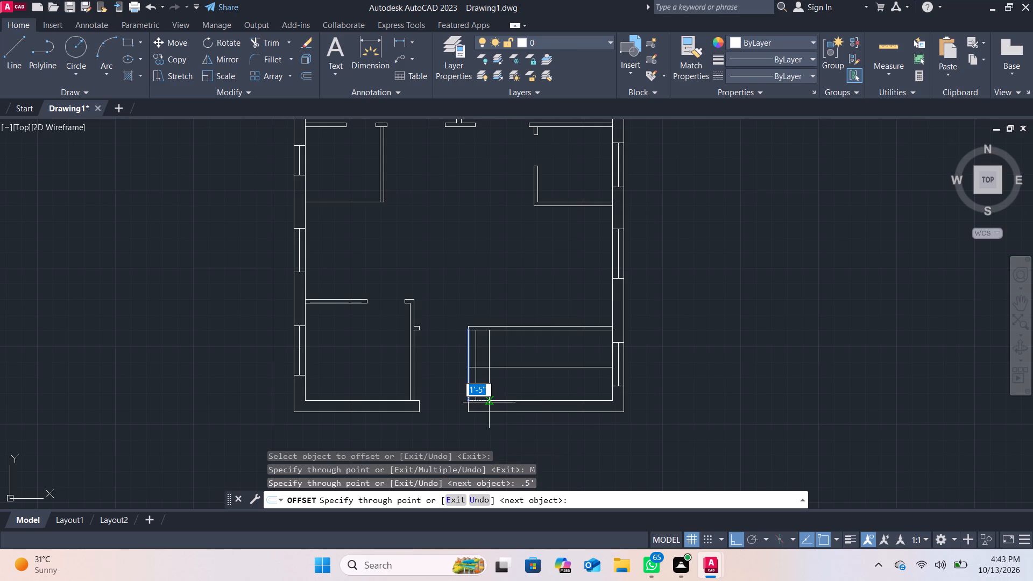
pyautogui.press('Return')
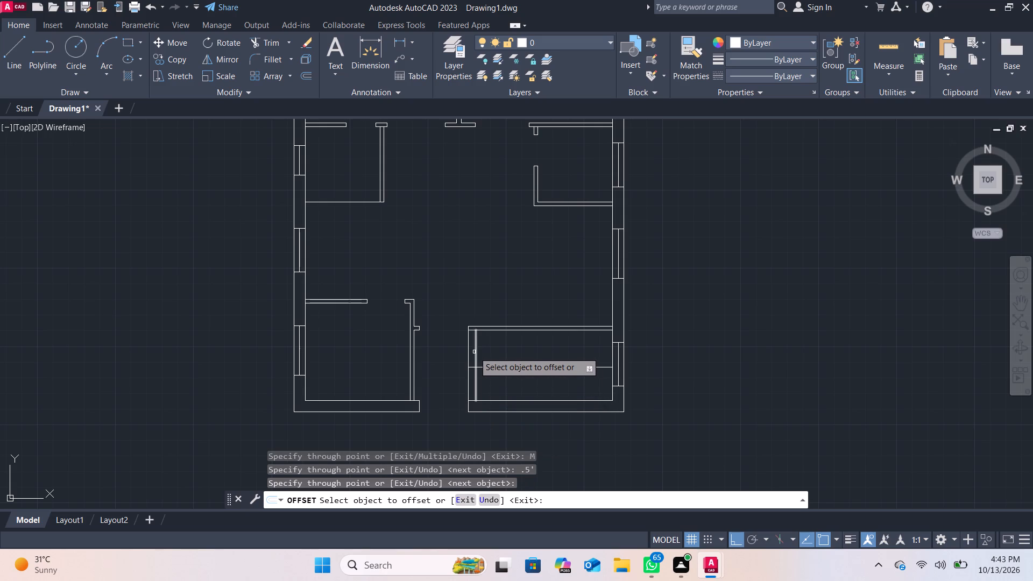
# Offset the second vertical line in the lower-right room twice by 0.5' toward the right wall, using the Multiple option.
pyautogui.click(476, 352)
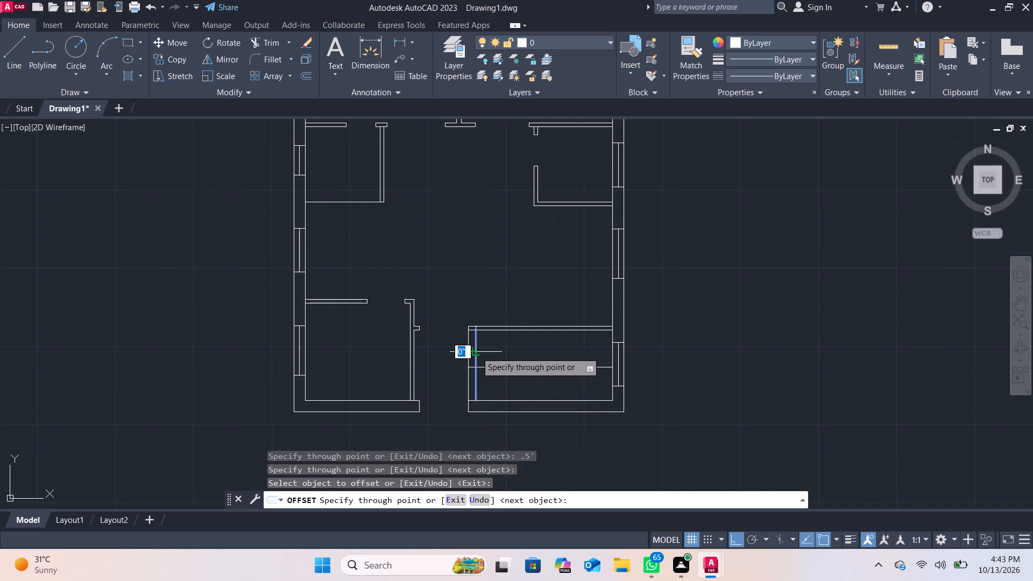
pyautogui.press('Return')
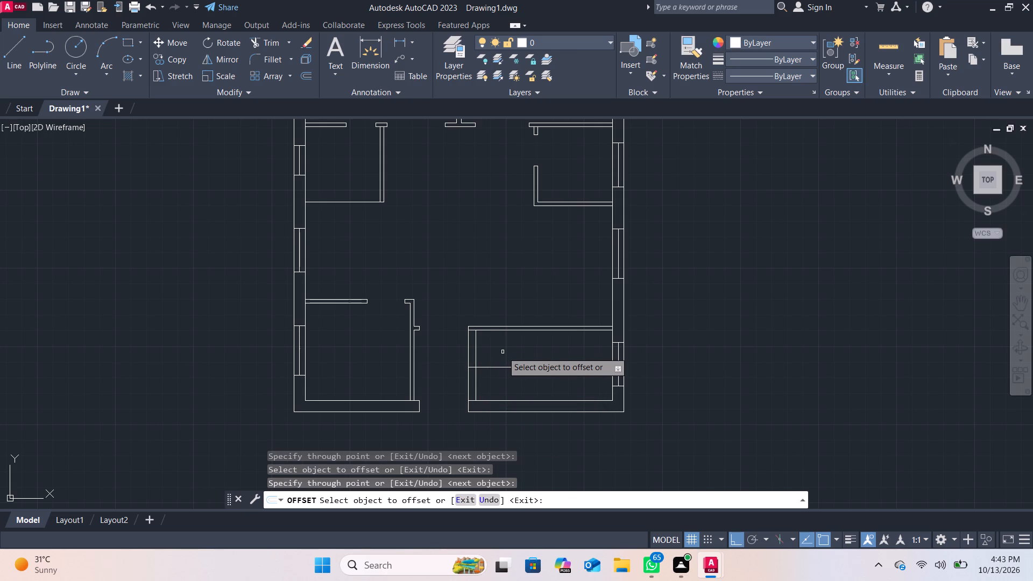
pyautogui.click(477, 351)
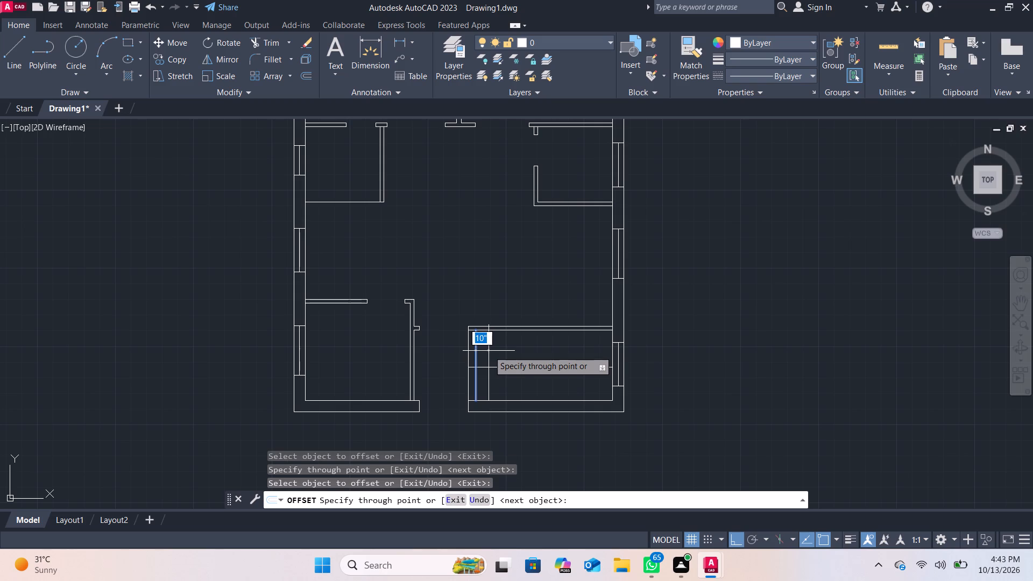
pyautogui.write(".5'")
pyautogui.press('Return')
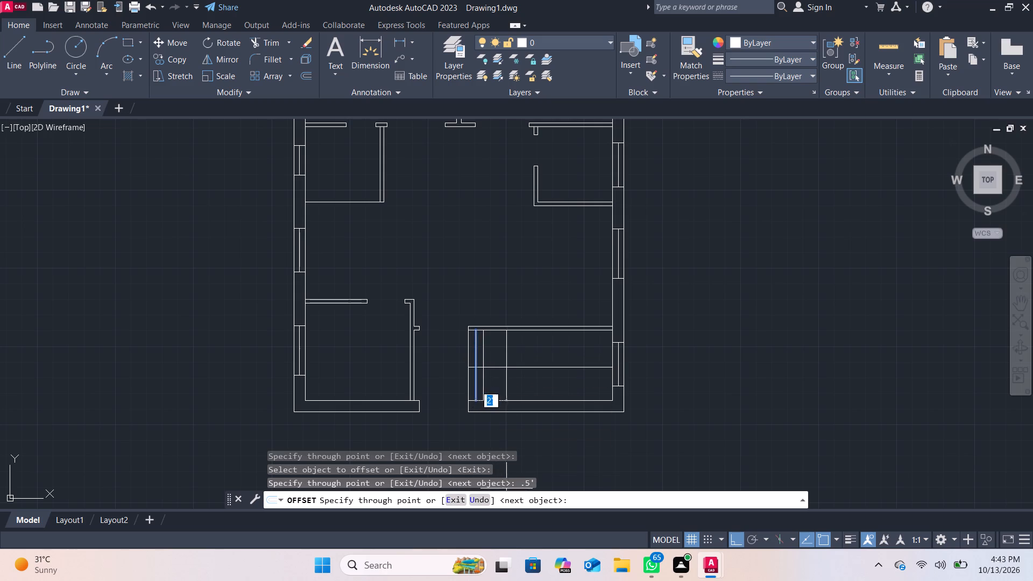
pyautogui.write('.5')
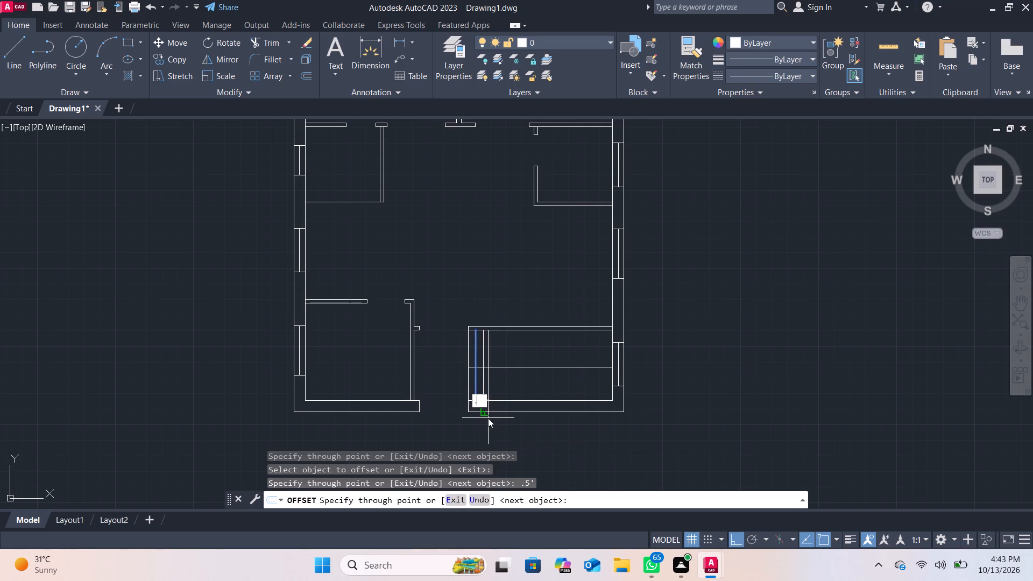
pyautogui.press("'")
pyautogui.press('Return')
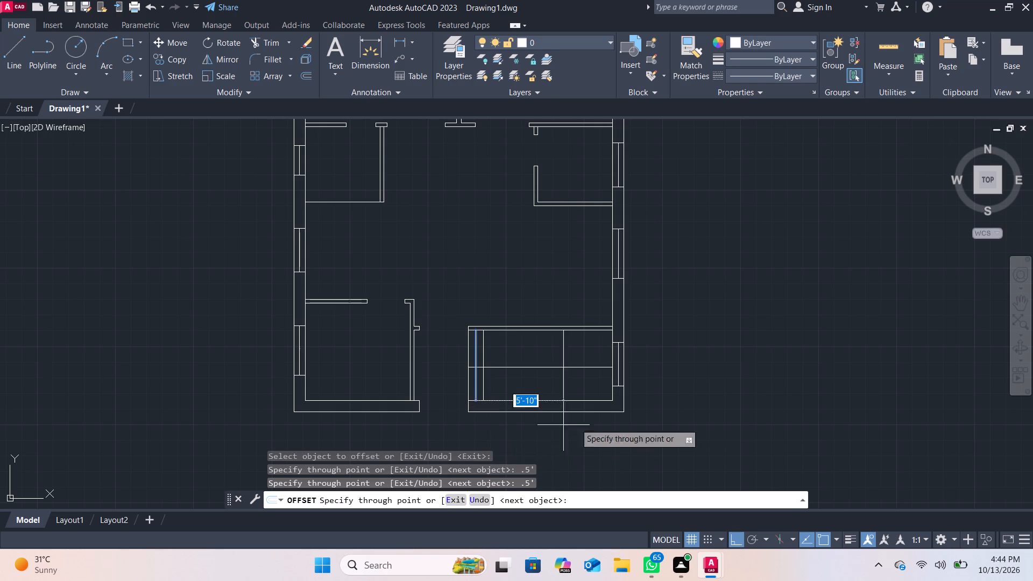
pyautogui.press('`')
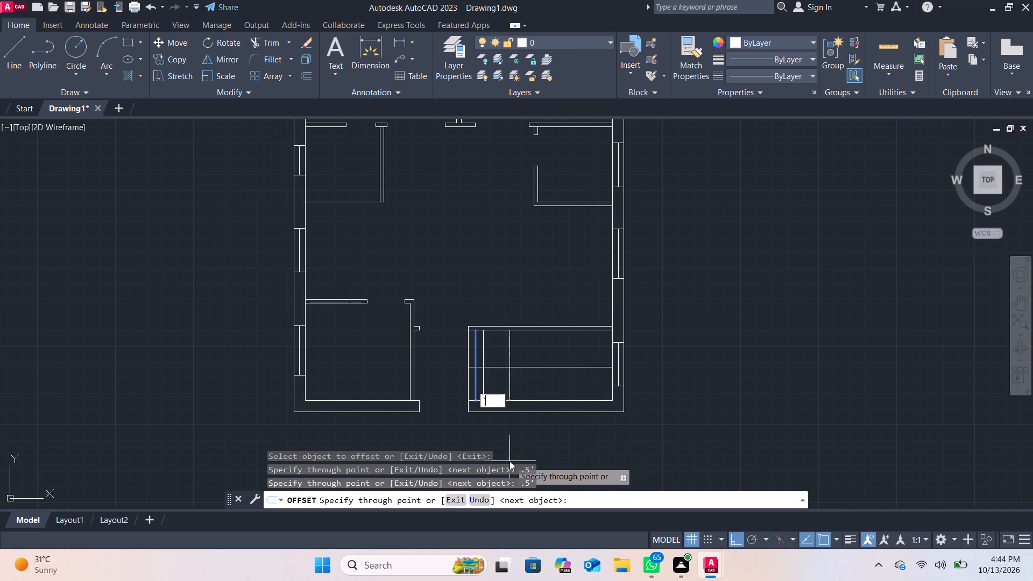
pyautogui.press('Escape')
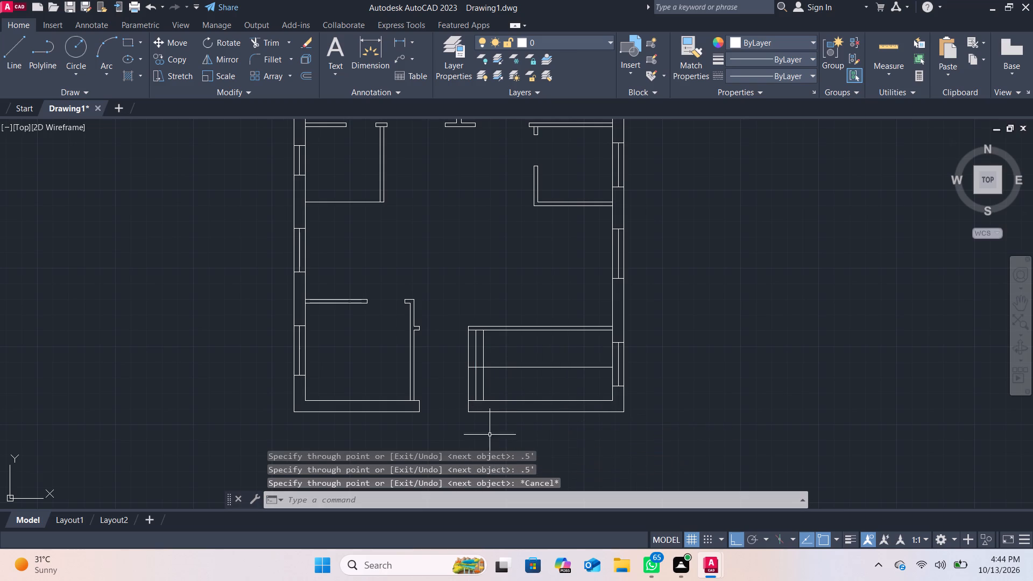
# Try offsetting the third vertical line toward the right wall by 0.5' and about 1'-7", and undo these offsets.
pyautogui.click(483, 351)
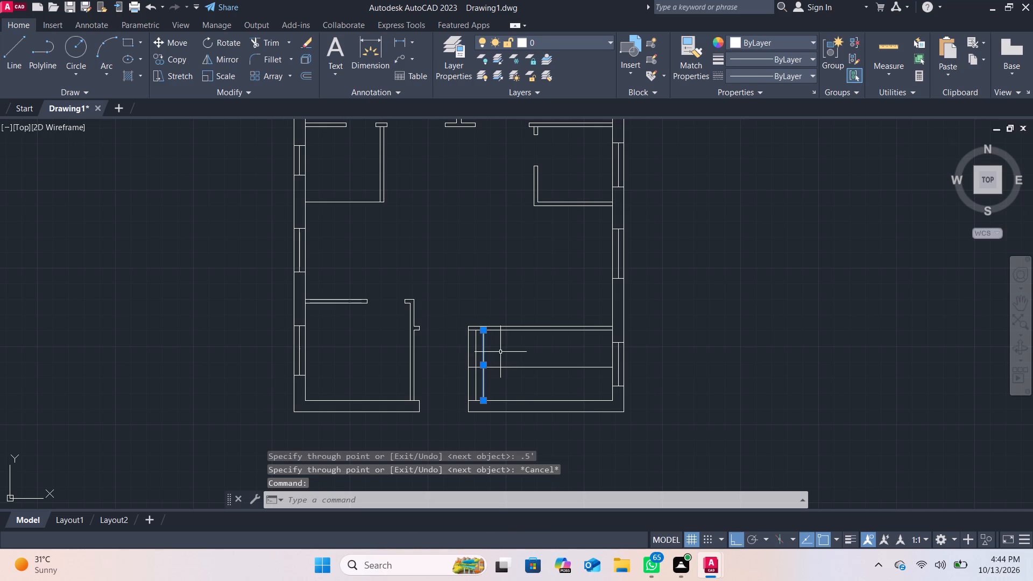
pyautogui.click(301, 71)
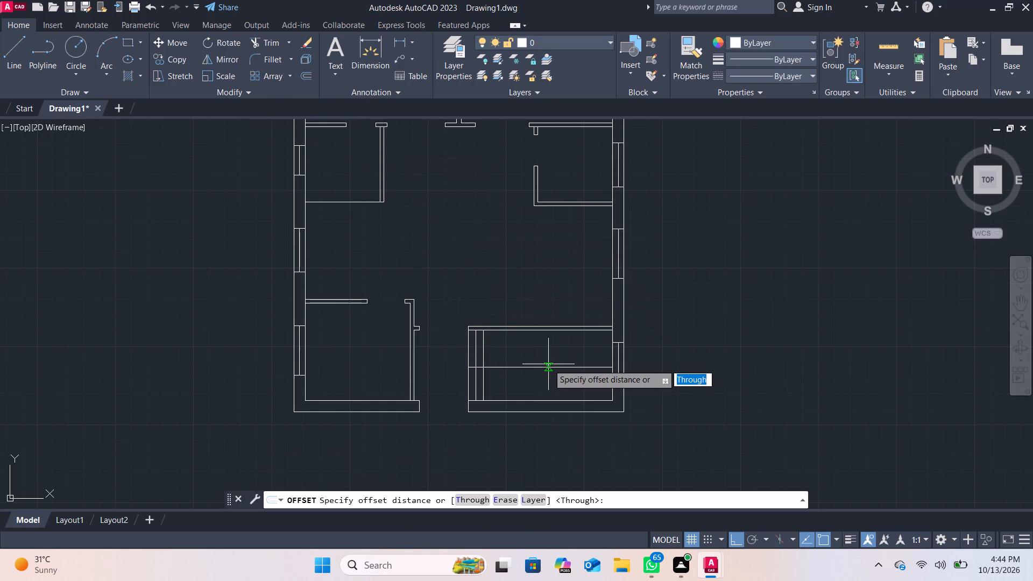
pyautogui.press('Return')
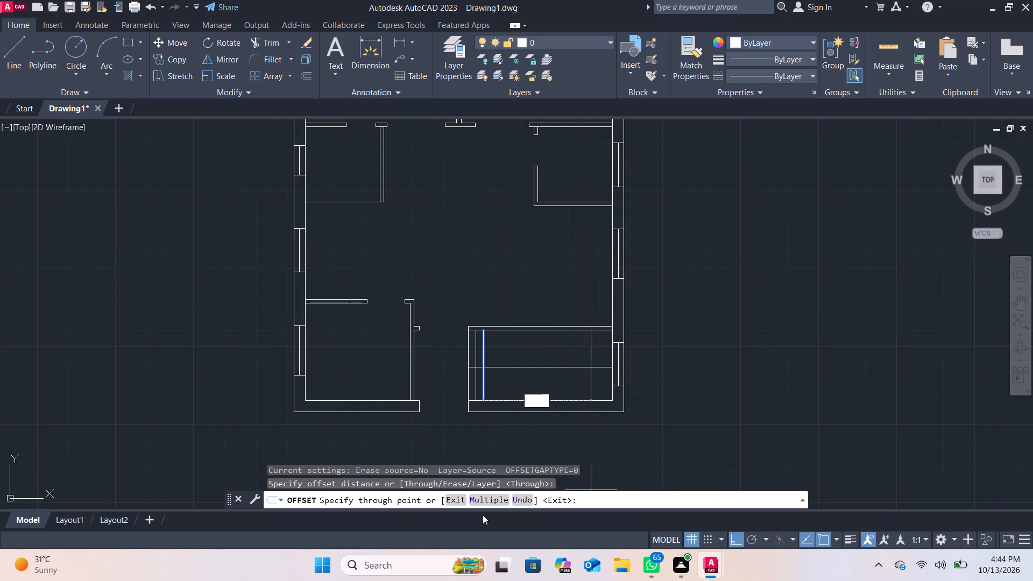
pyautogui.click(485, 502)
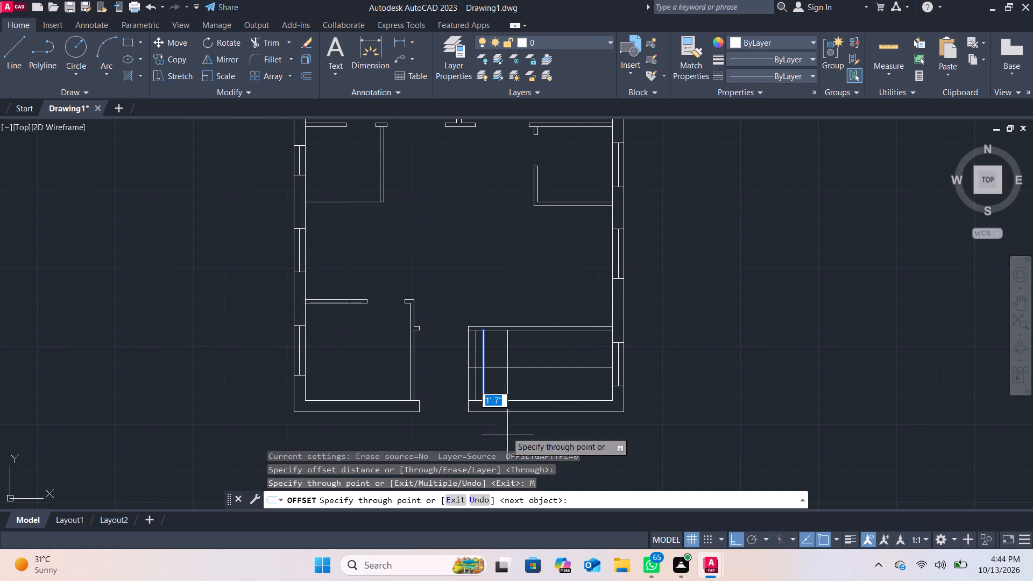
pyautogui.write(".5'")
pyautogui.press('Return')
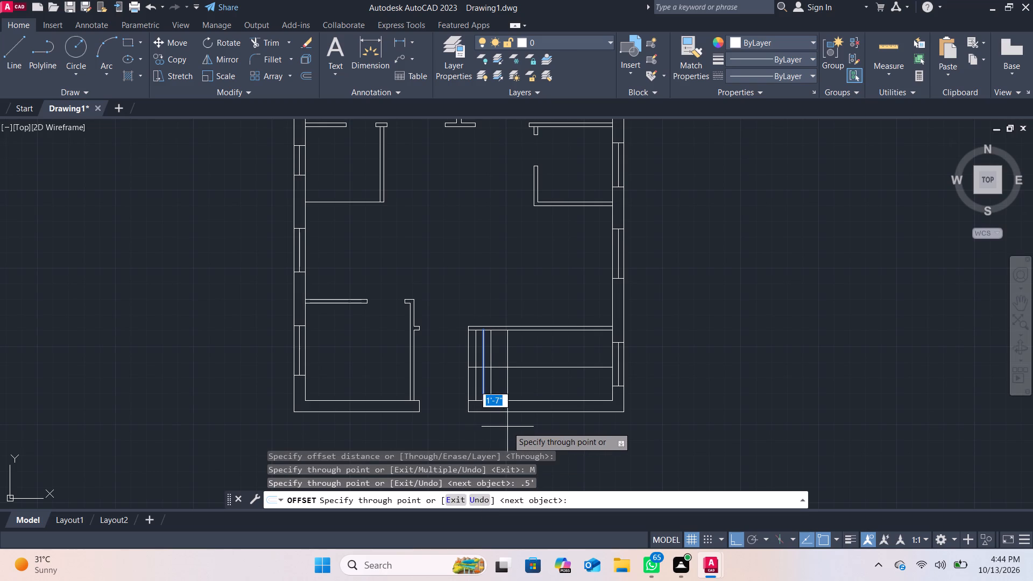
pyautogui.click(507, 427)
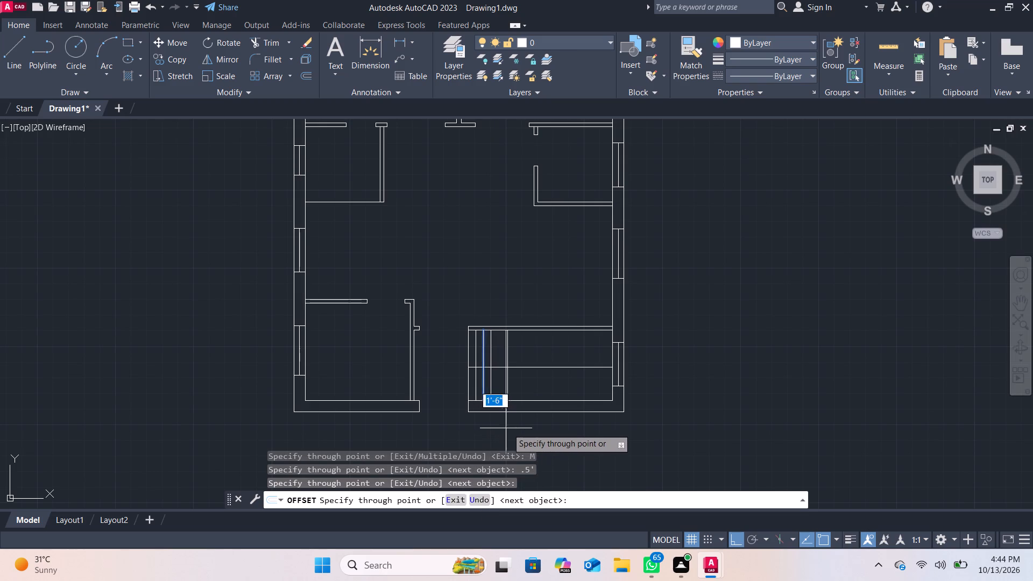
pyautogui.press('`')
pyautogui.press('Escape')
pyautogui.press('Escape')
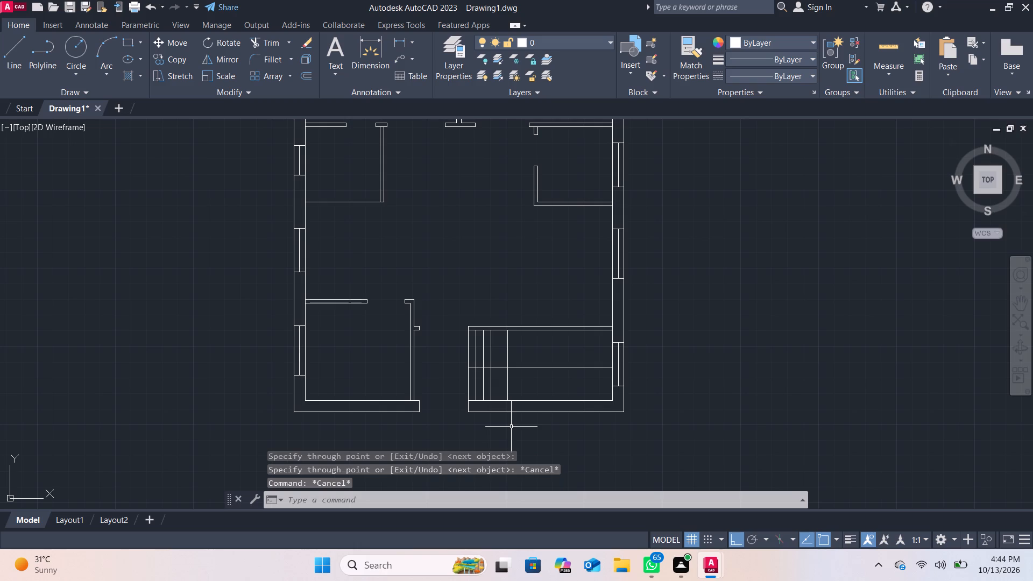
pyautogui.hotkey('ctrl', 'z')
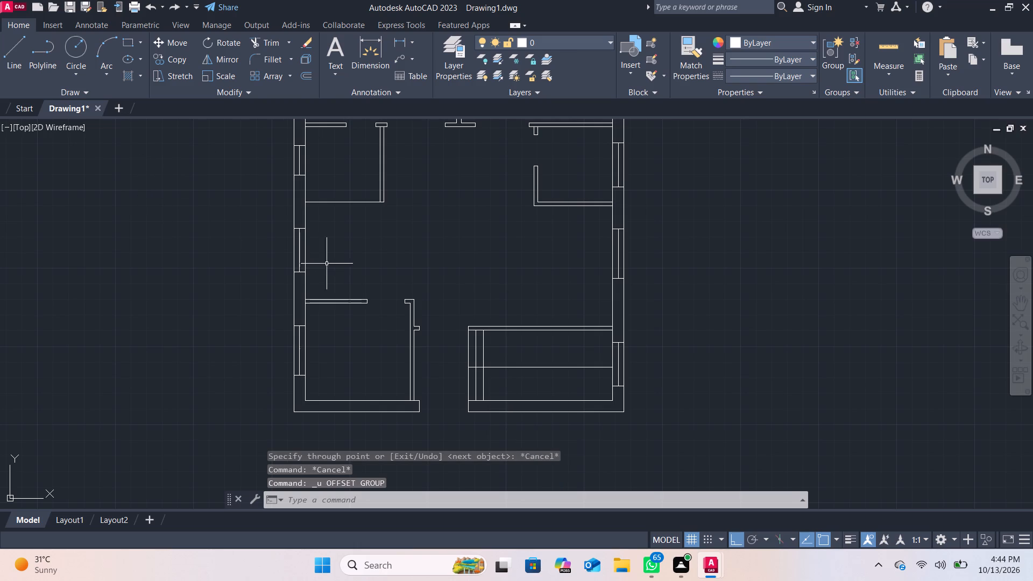
# Offset the third vertical line in the lower-right room 0.5' toward the right wall.
pyautogui.click(308, 81)
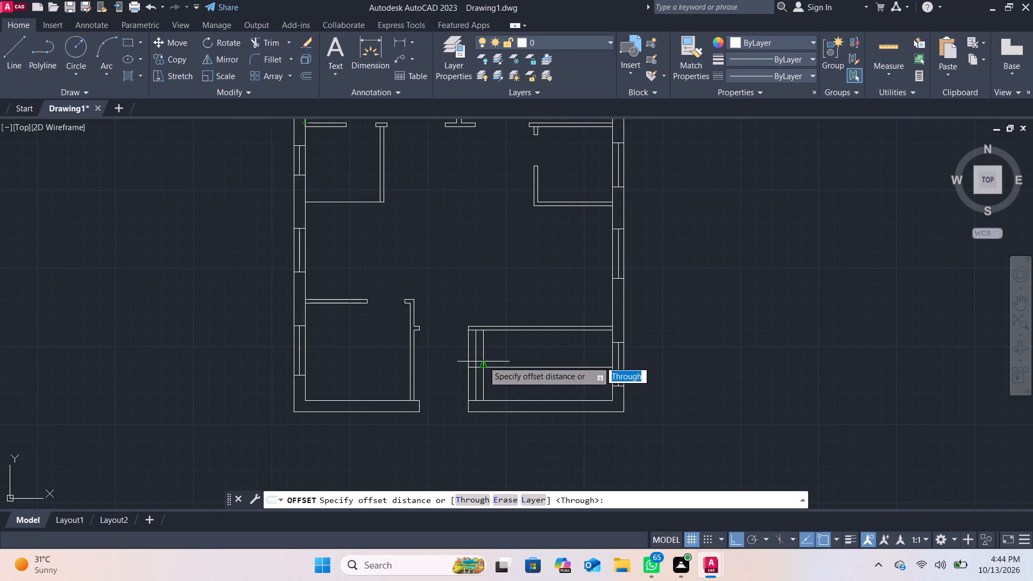
pyautogui.press('Return')
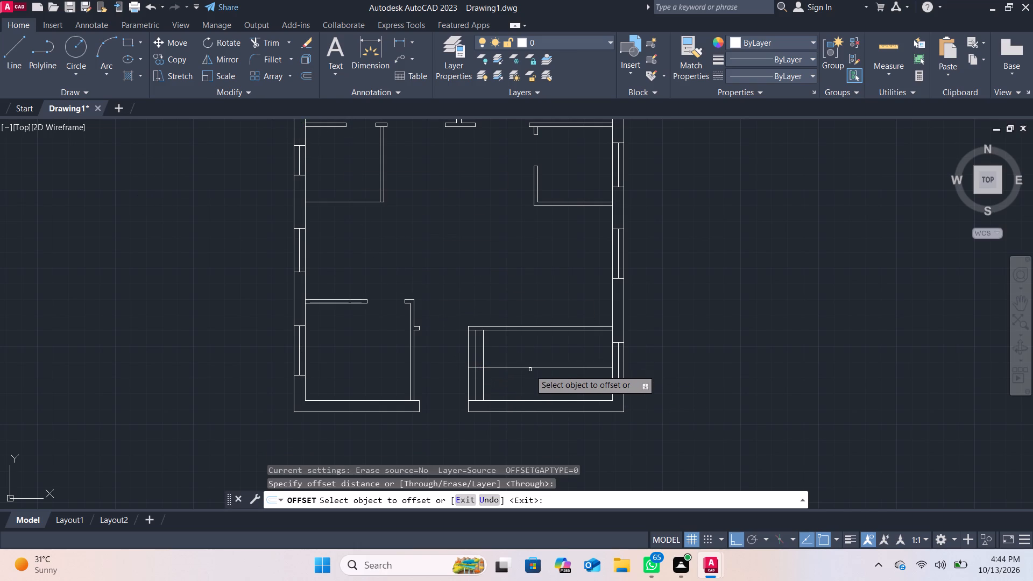
pyautogui.click(482, 357)
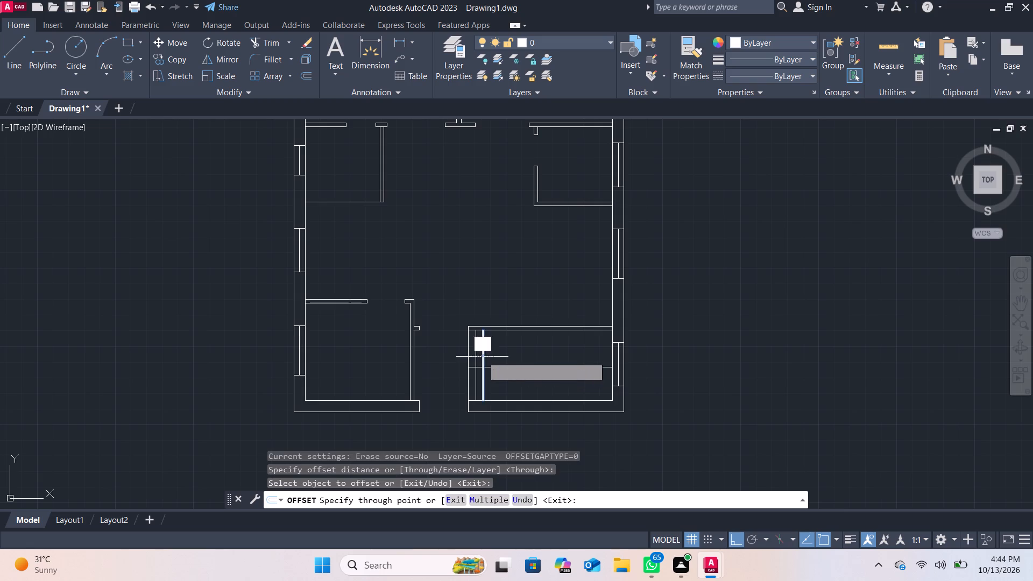
pyautogui.write(".5'")
pyautogui.press('Return')
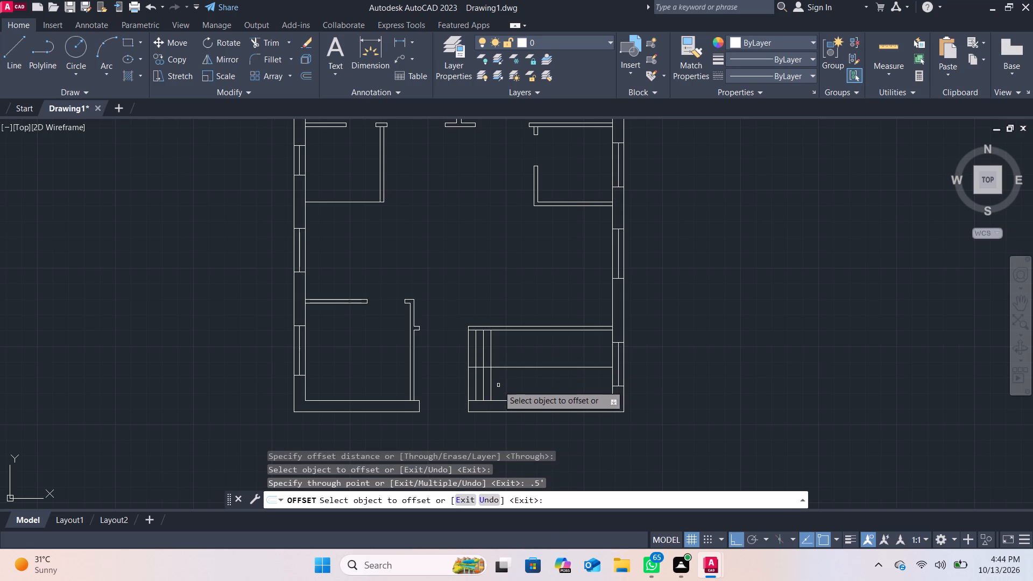
# Offset the fourth vertical line 0.5' toward the right wall with Multiple, and place further copies freehand out to about 2'-6".
pyautogui.click(491, 348)
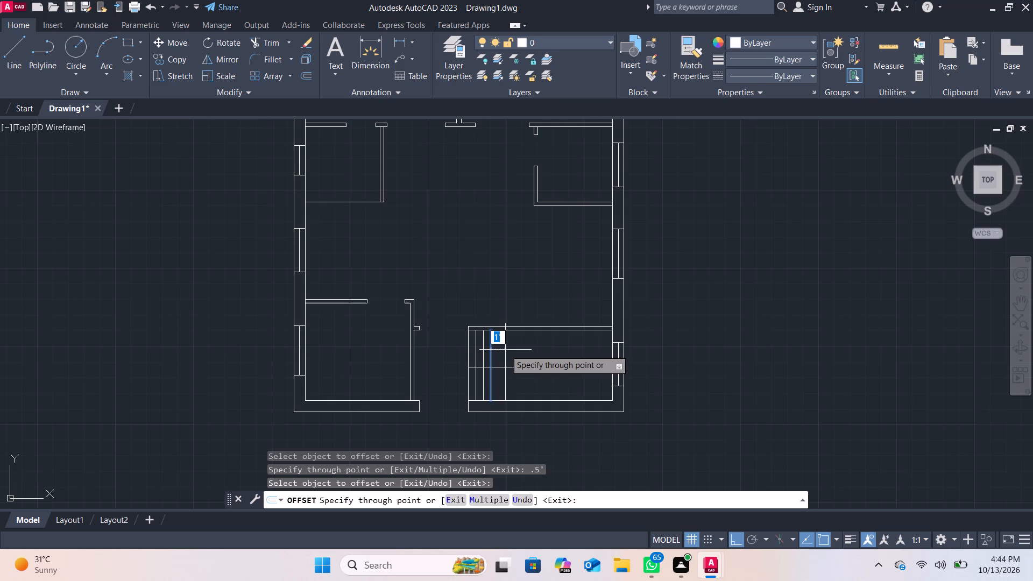
pyautogui.click(494, 499)
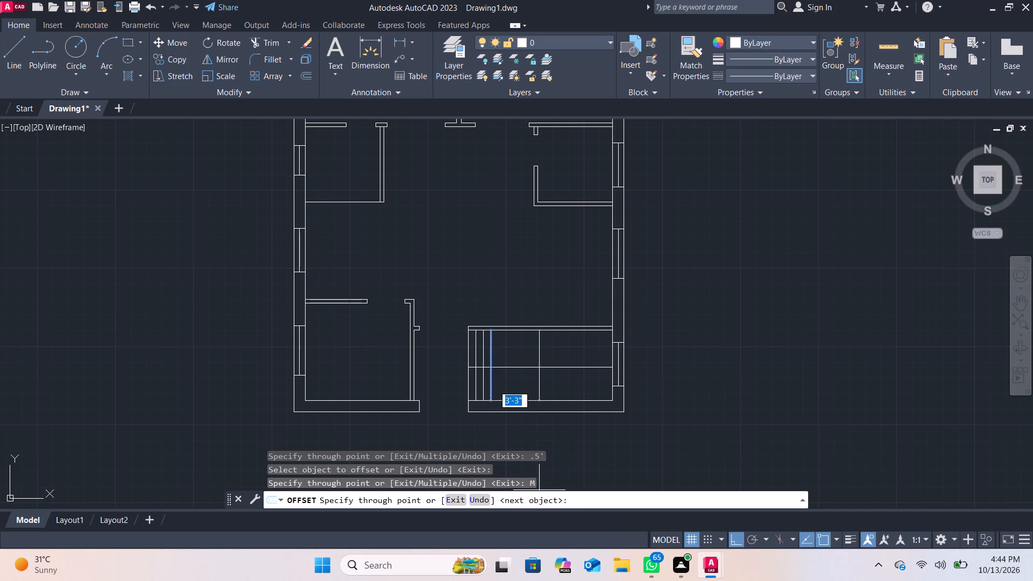
pyautogui.click(578, 497)
pyautogui.press('.')
pyautogui.press('5')
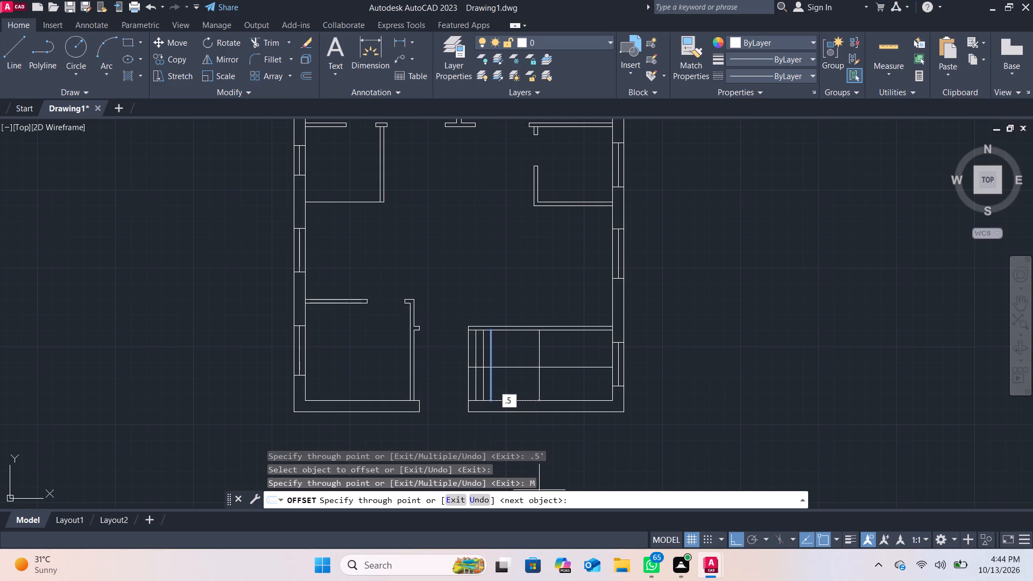
pyautogui.press("'")
pyautogui.press('Return')
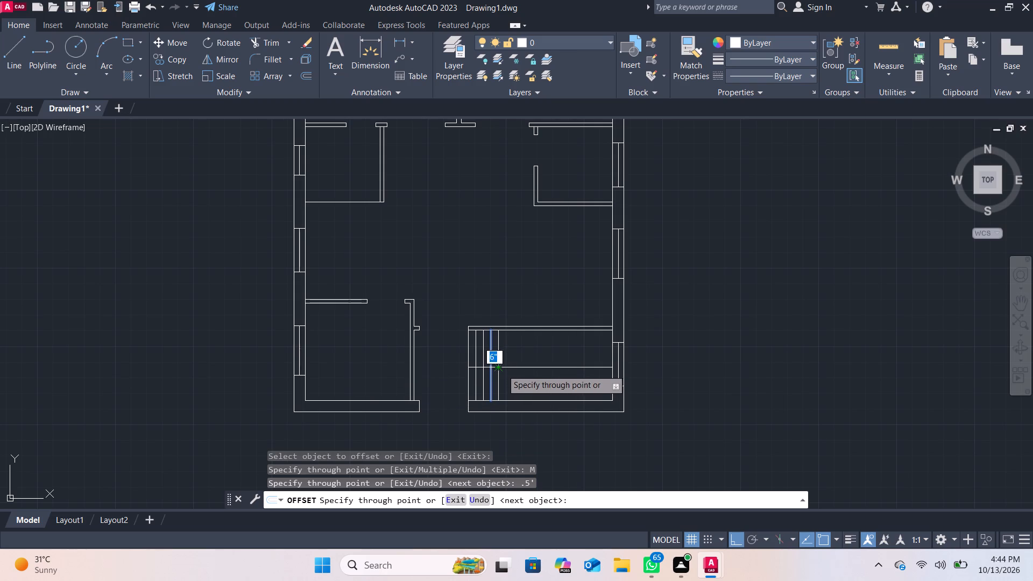
pyautogui.click(501, 366)
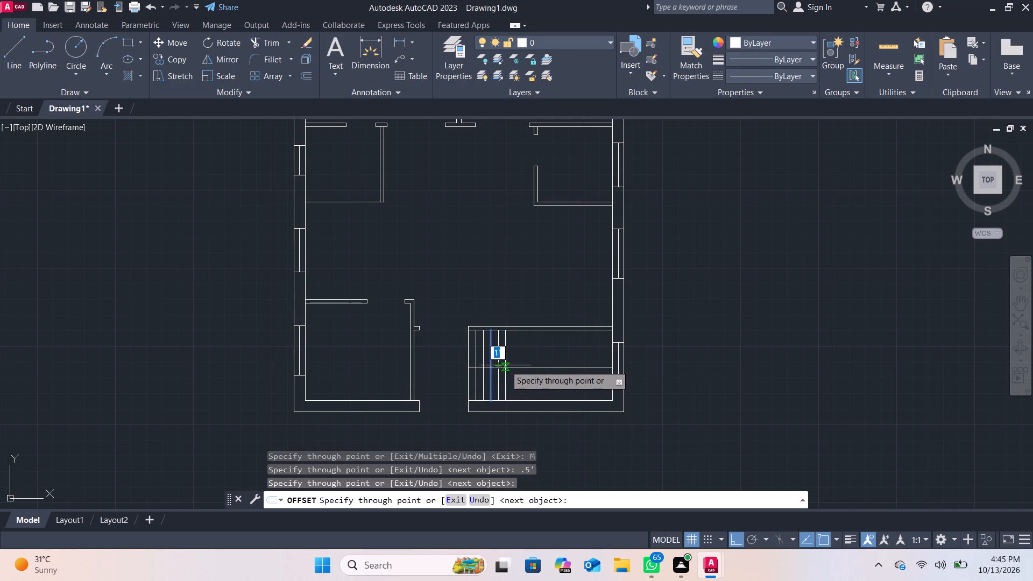
pyautogui.click(500, 366)
pyautogui.click(509, 365)
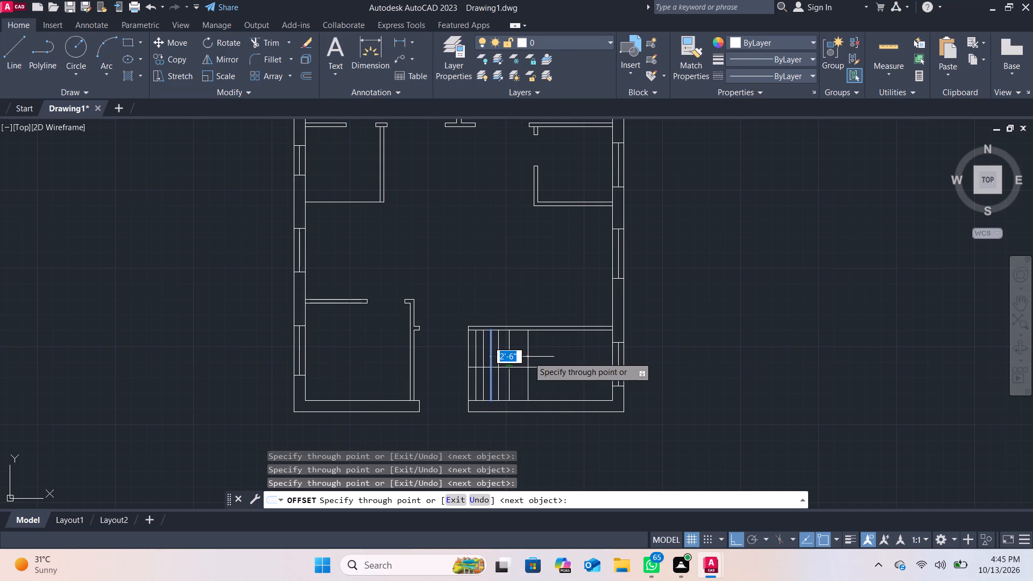
pyautogui.click(528, 357)
pyautogui.press('Escape')
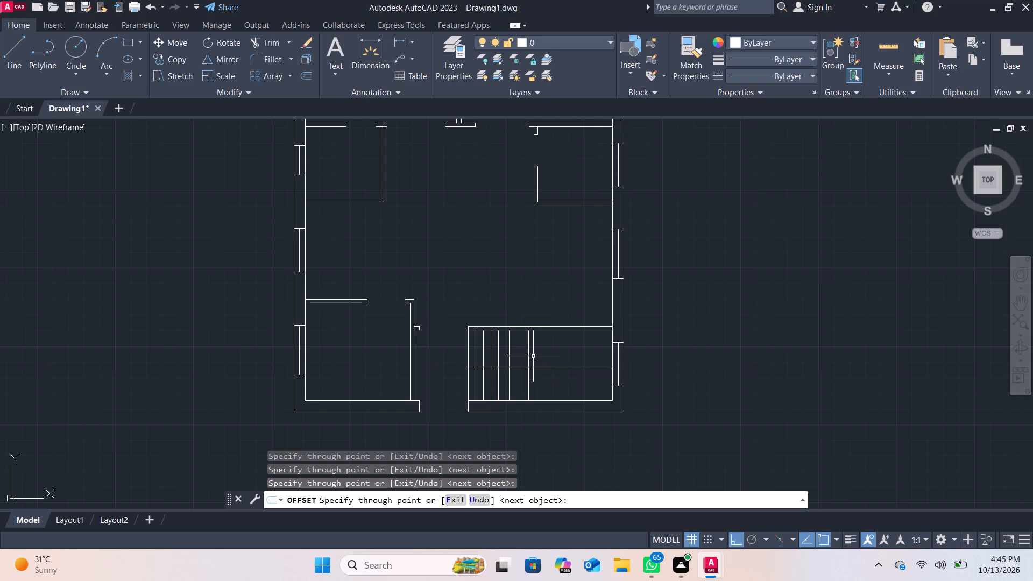
# Undo the last group of offsets made from the third and fourth vertical lines in the lower-right room.
pyautogui.hotkey('ctrl', 'z')
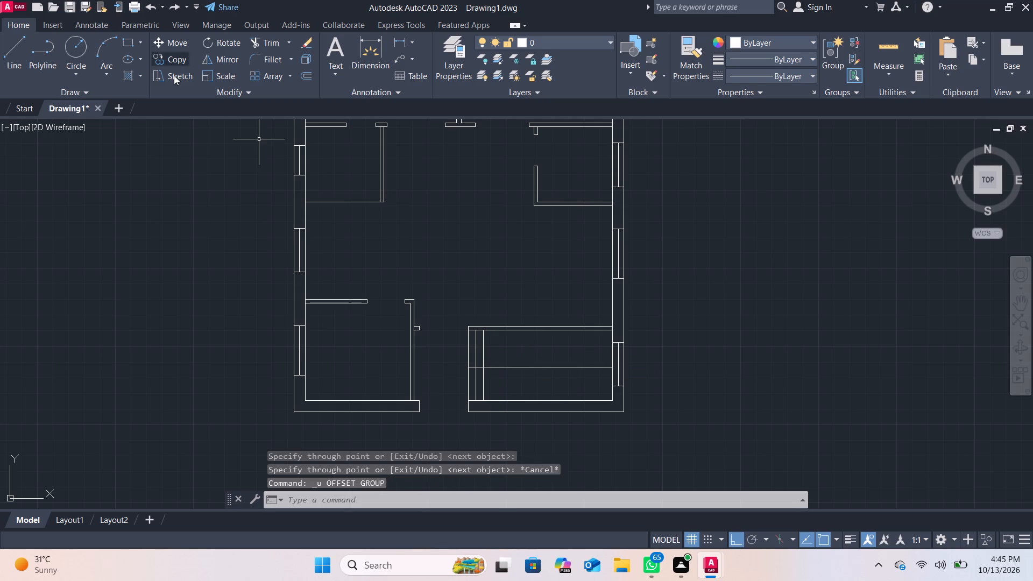
# Offset the third vertical line in the lower-right room 0.5' toward the right wall, and offset the resulting line another 0.5'.
pyautogui.doubleClick(295, 76)
pyautogui.click(313, 78)
pyautogui.scroll(2, 487, 354)
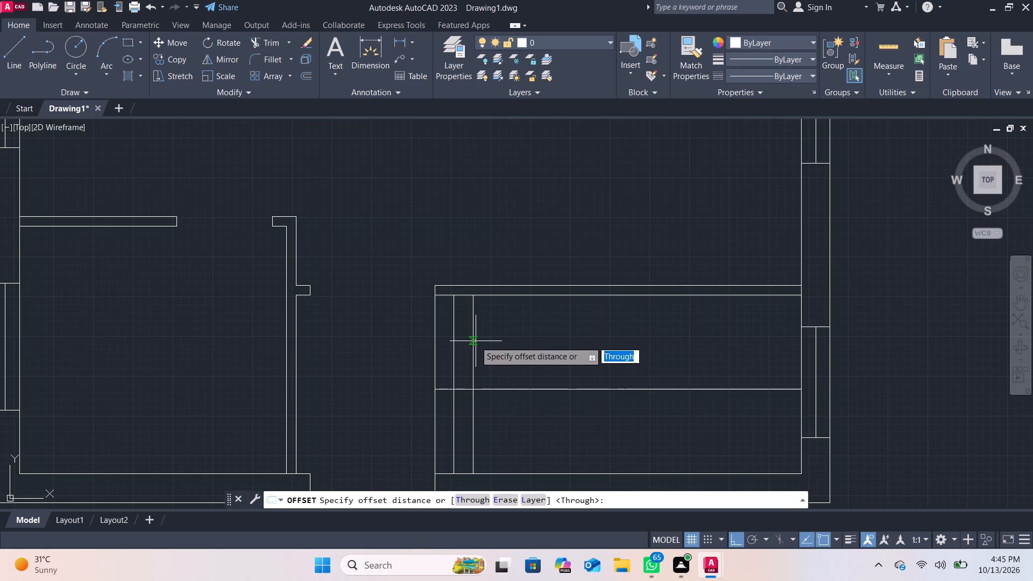
pyautogui.press('Return')
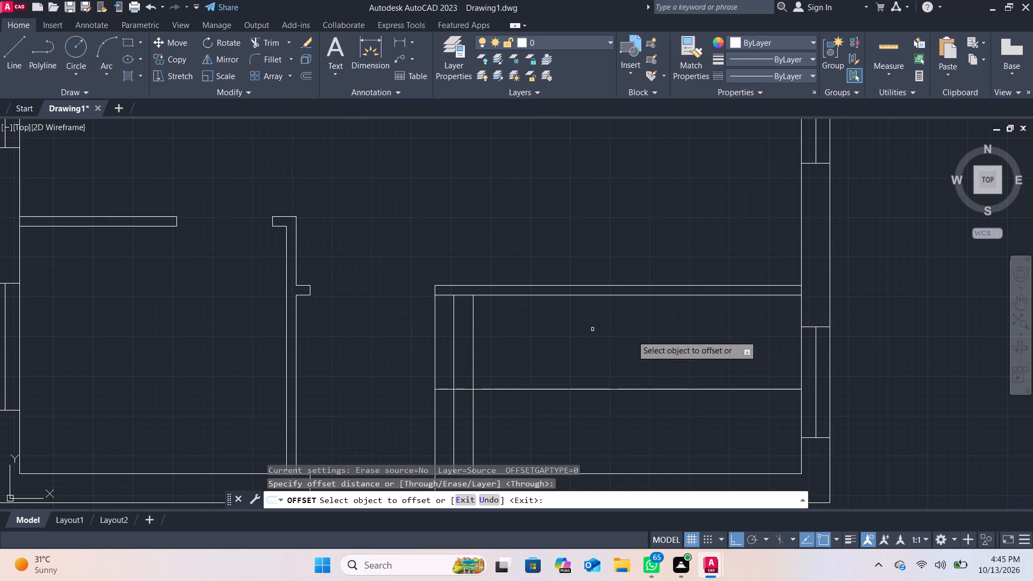
pyautogui.press('.')
pyautogui.press('5')
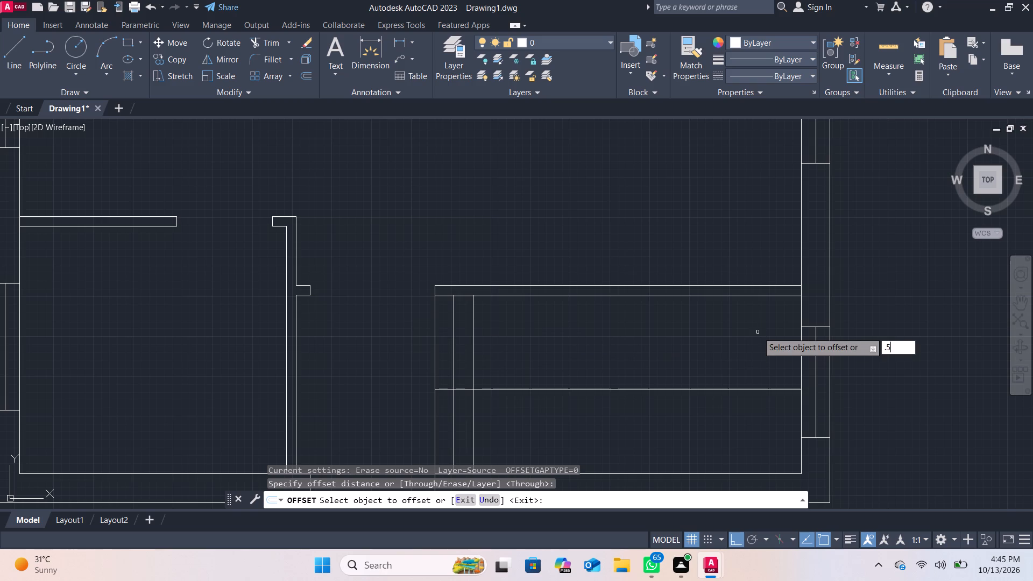
pyautogui.press("'")
pyautogui.press('Return')
pyautogui.click(475, 338)
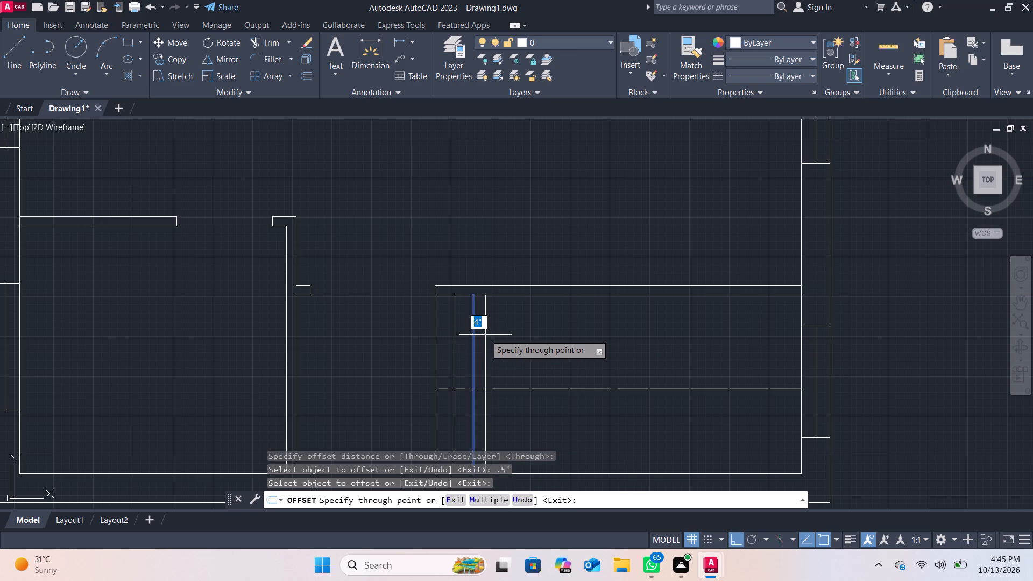
pyautogui.write(".5'")
pyautogui.press('Return')
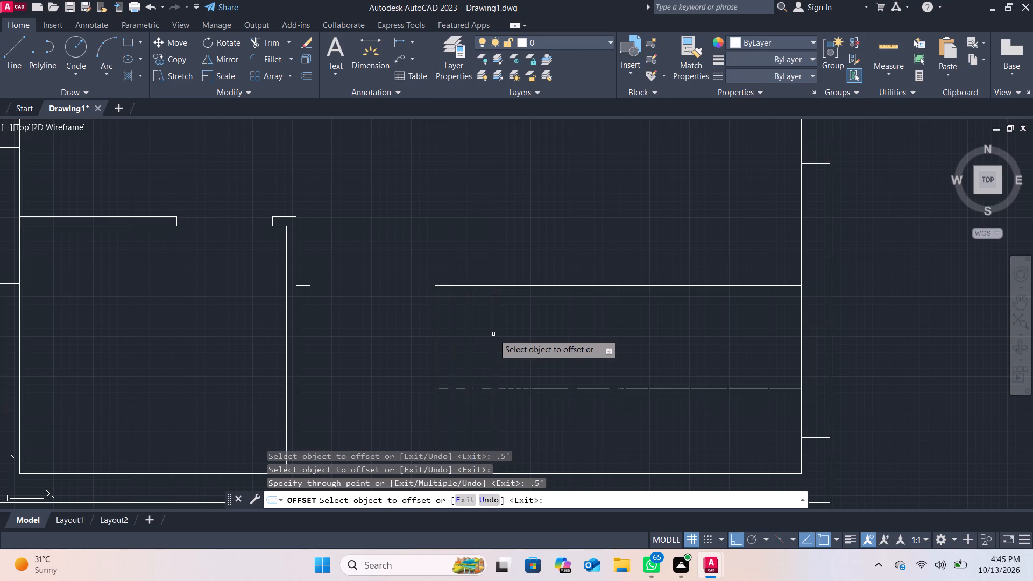
pyautogui.click(492, 334)
pyautogui.write(".5'")
pyautogui.press('Return')
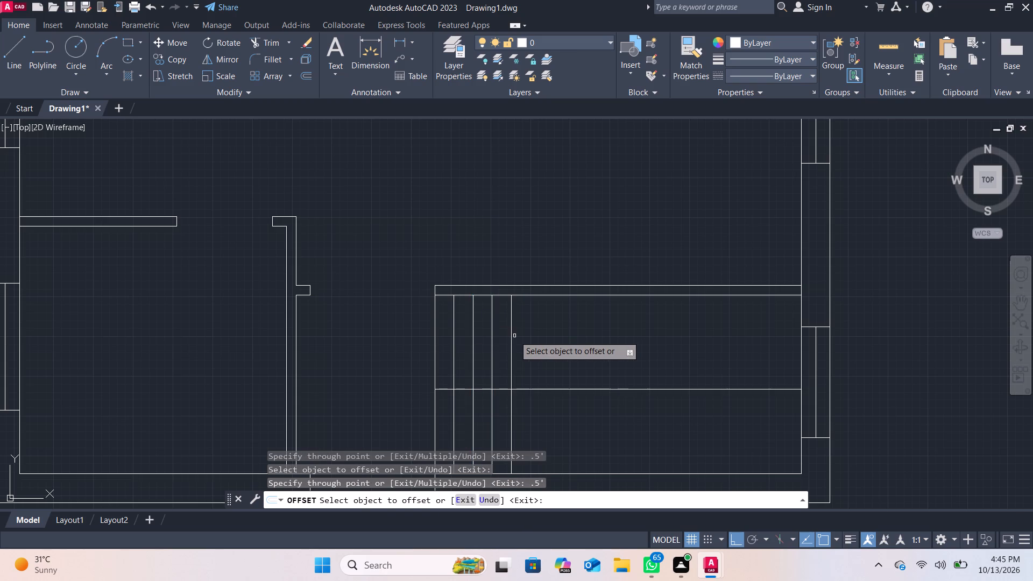
# Add four more vertical lines toward the right wall, offsetting each newest line by 0.5'.
pyautogui.click(511, 336)
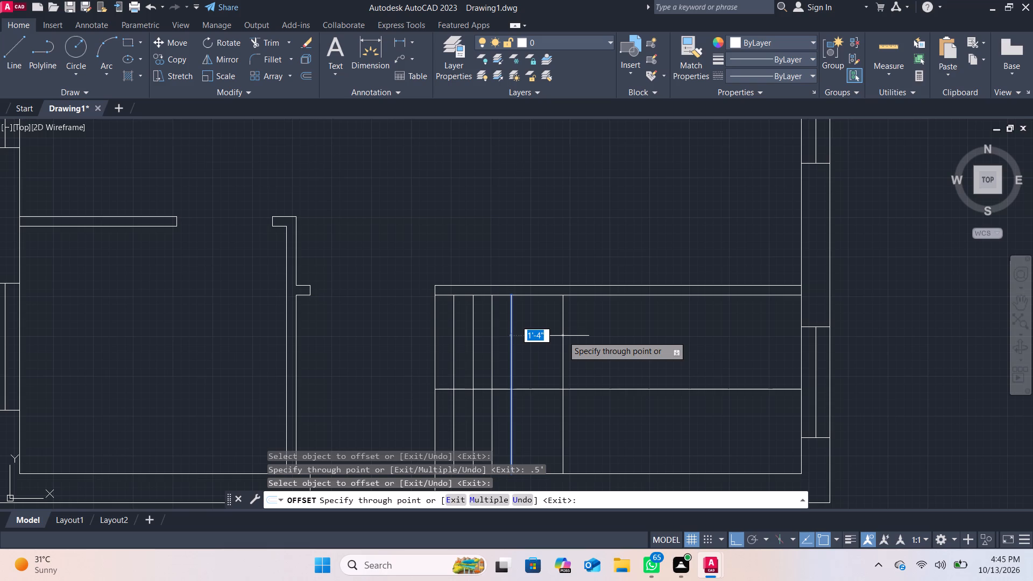
pyautogui.write(".5'")
pyautogui.press('Return')
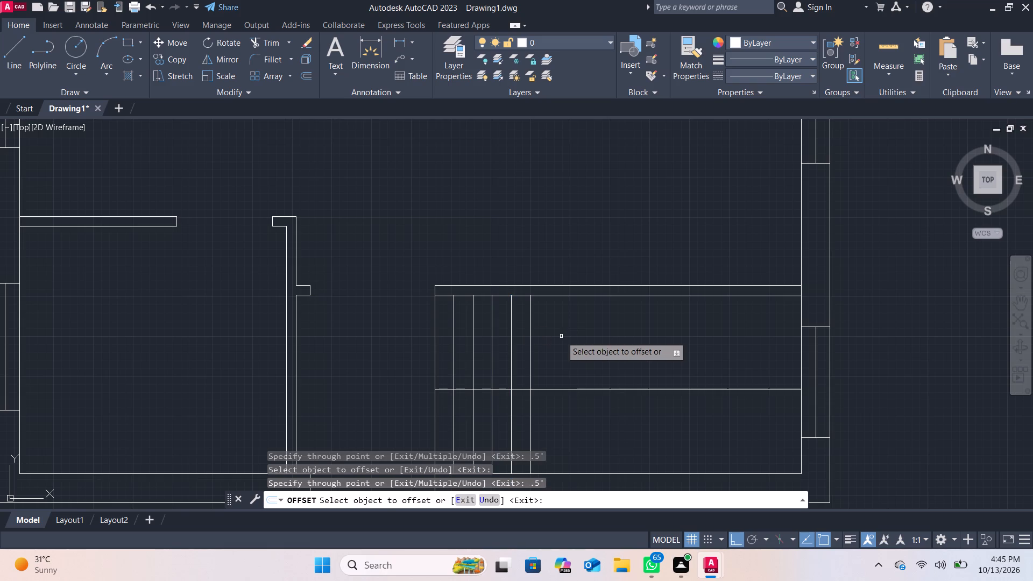
pyautogui.click(531, 321)
pyautogui.write(".5'")
pyautogui.press('Return')
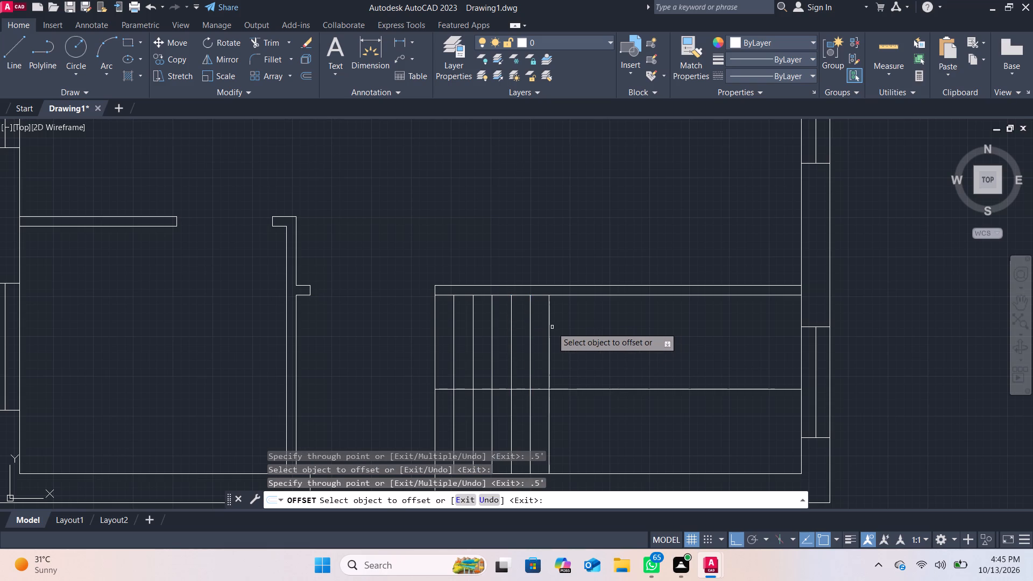
pyautogui.click(549, 327)
pyautogui.write(".5'")
pyautogui.press('Return')
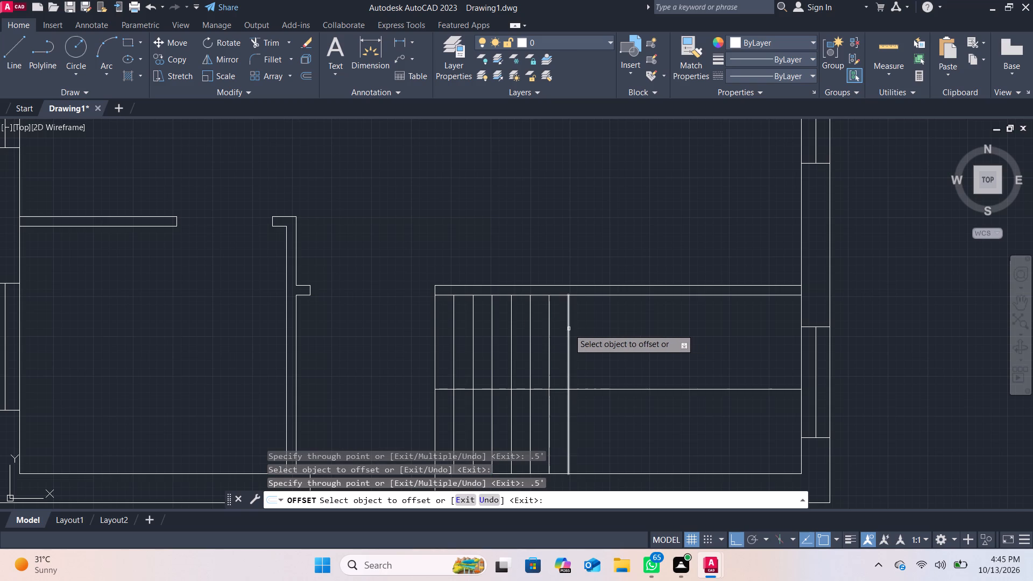
pyautogui.click(569, 329)
pyautogui.write(".5'")
pyautogui.press('Return')
# Continue the stair-like lines with four more successive 0.5' offsets of the newest line toward the right wall.
pyautogui.click(588, 329)
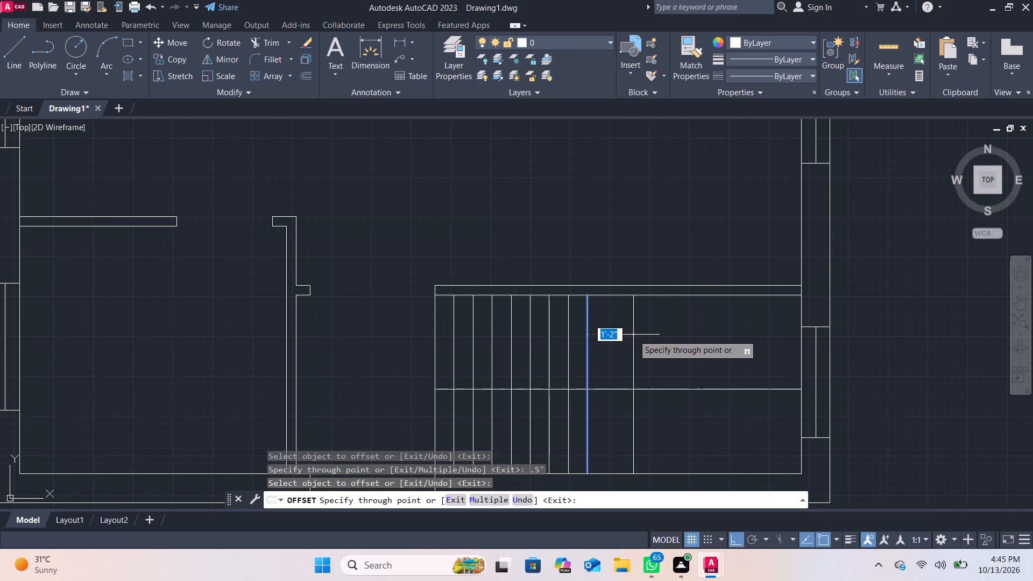
pyautogui.write(".5'")
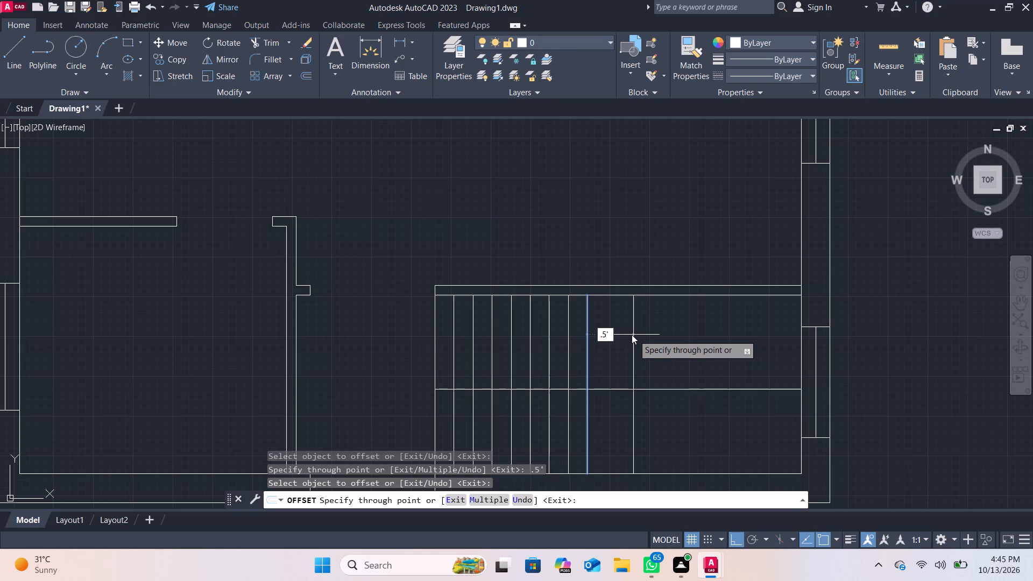
pyautogui.press('Return')
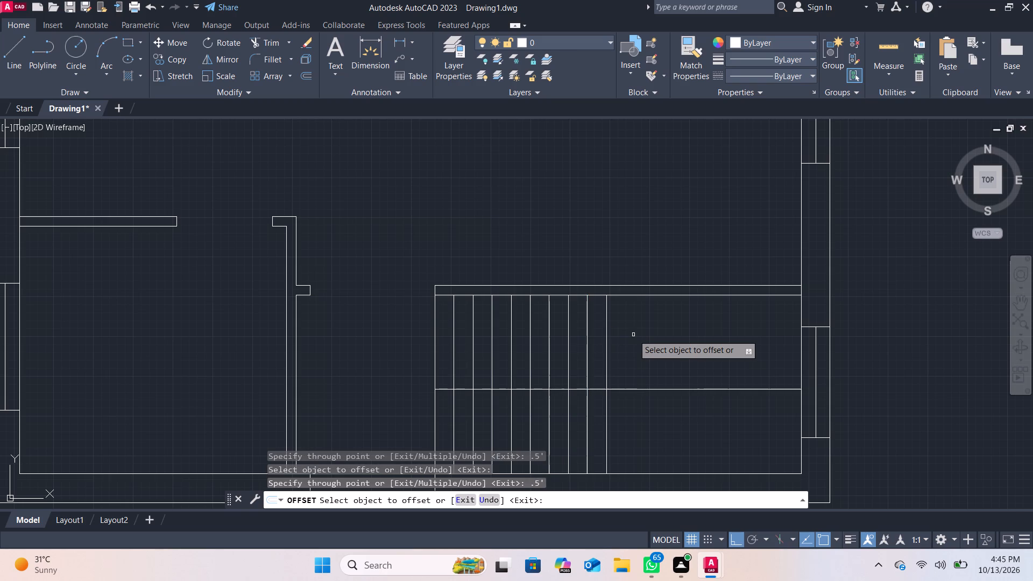
pyautogui.click(607, 336)
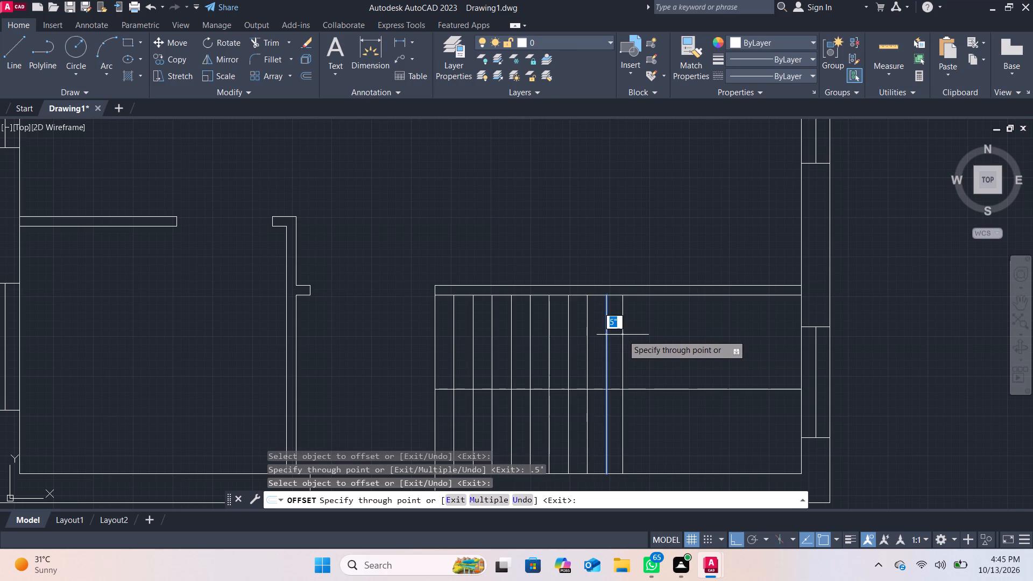
pyautogui.write(".5'")
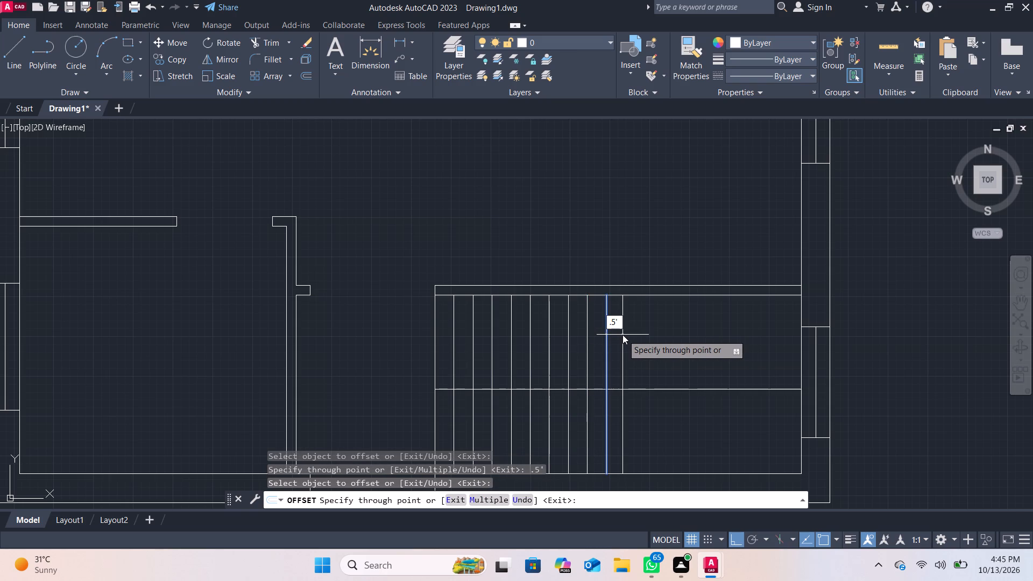
pyautogui.press('Return')
pyautogui.click(625, 333)
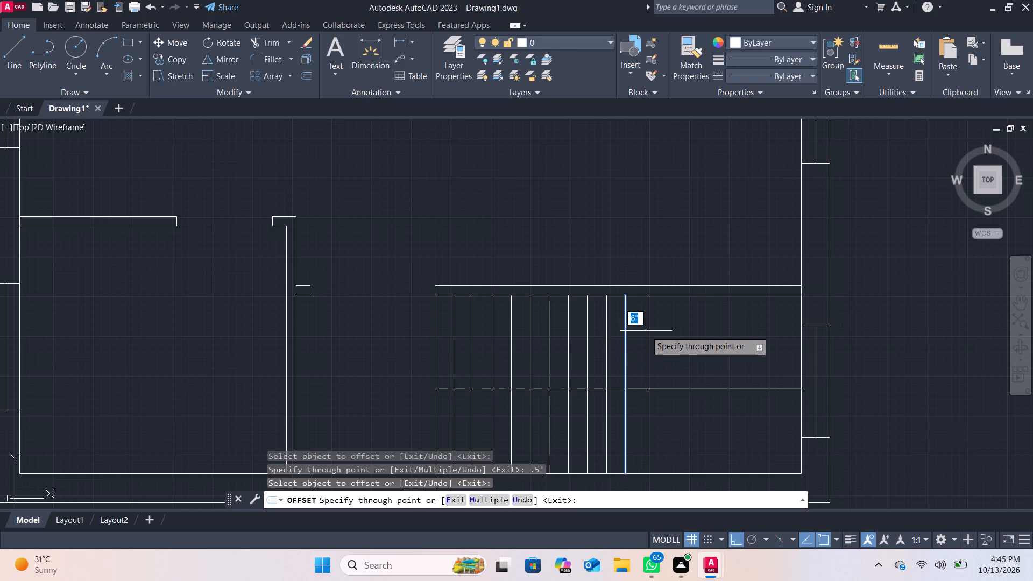
pyautogui.write(".5'")
pyautogui.press('Return')
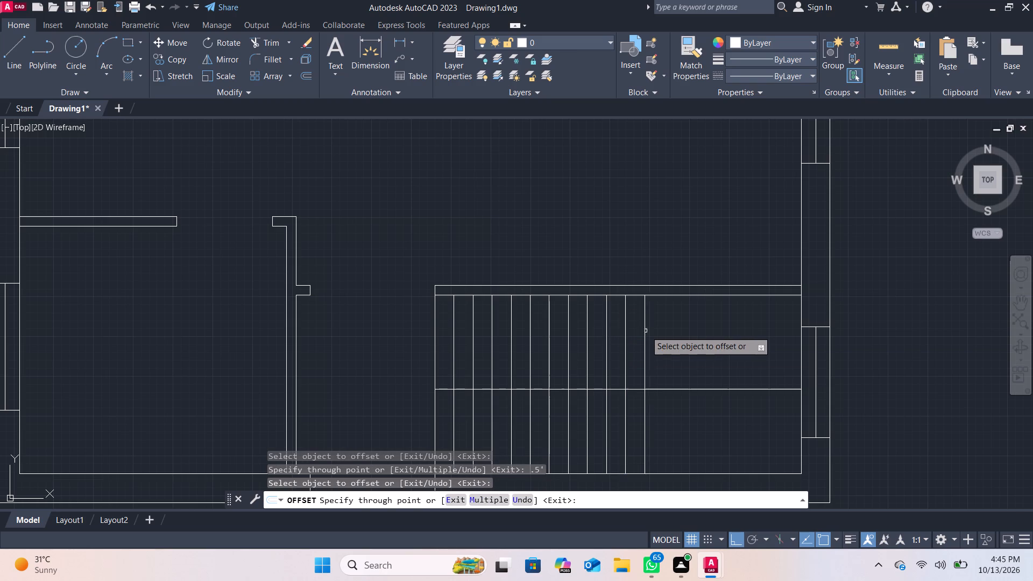
pyautogui.click(646, 331)
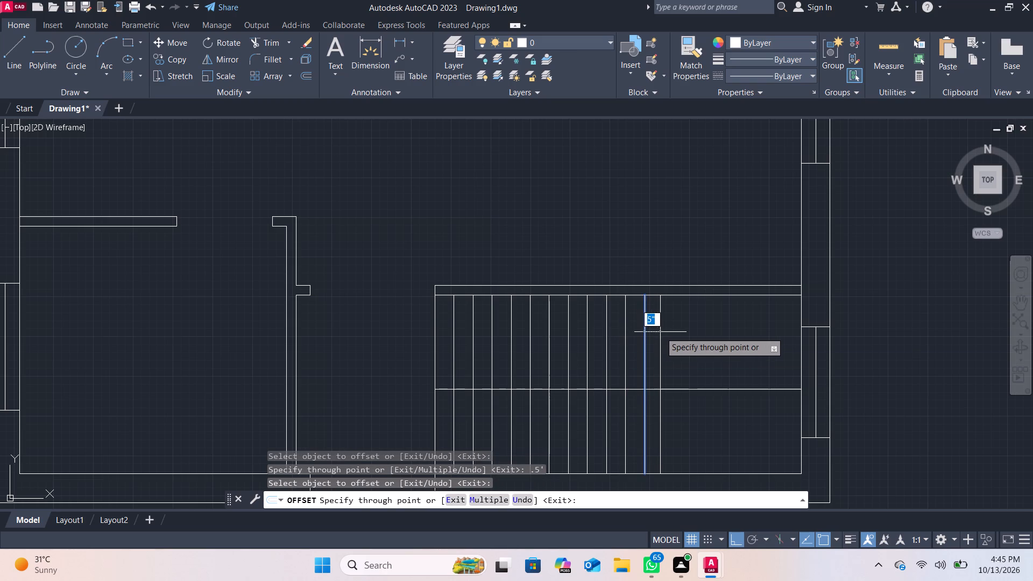
pyautogui.write('.5')
pyautogui.press("'")
pyautogui.press('Return')
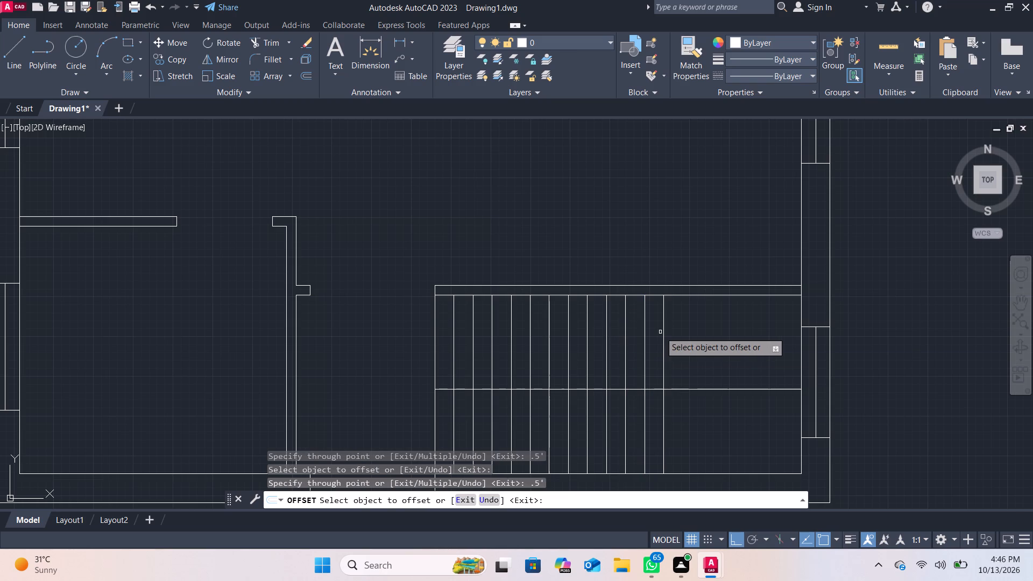
# Offset the newest vertical line 0.5' toward the right wall three times in succession.
pyautogui.click(665, 333)
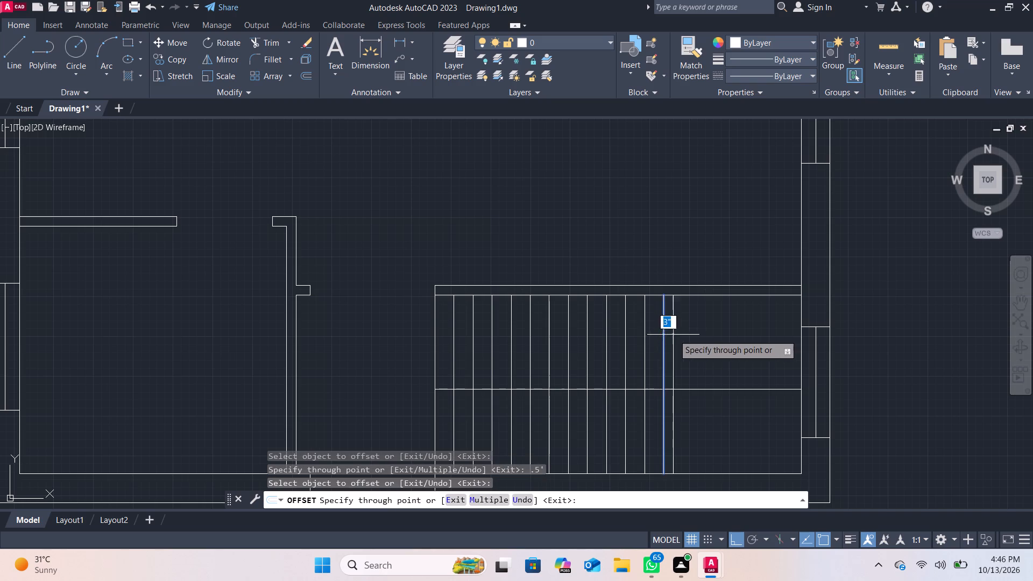
pyautogui.write('.5')
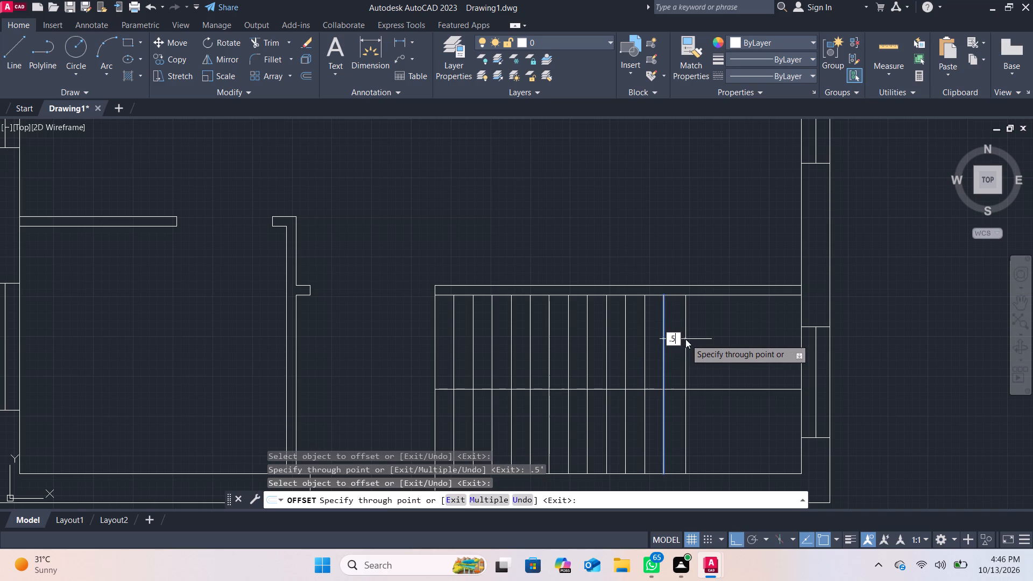
pyautogui.press("'")
pyautogui.press('Return')
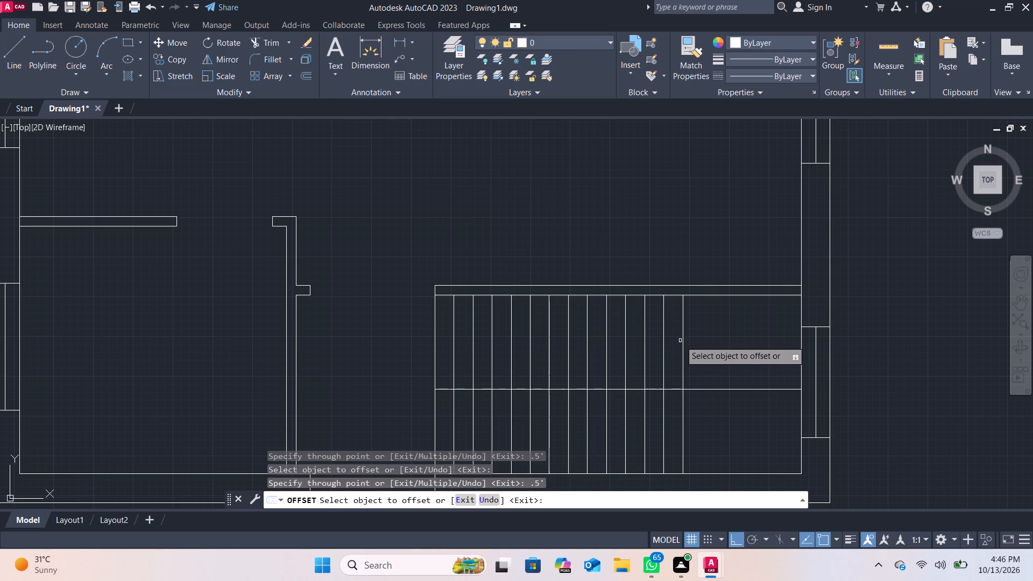
pyautogui.click(681, 341)
pyautogui.write(".5'")
pyautogui.press('Return')
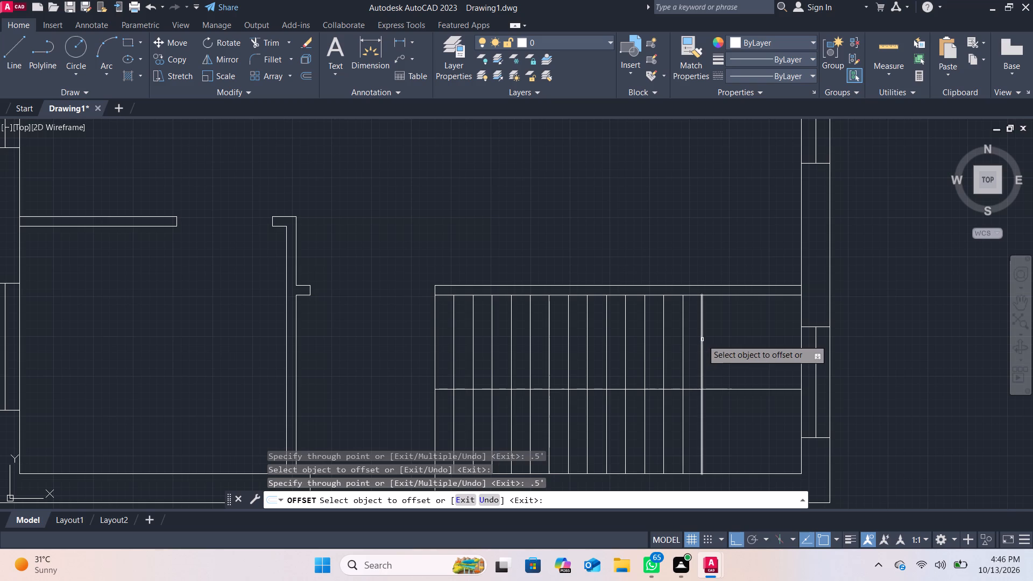
pyautogui.click(702, 339)
pyautogui.write('.5')
pyautogui.press("'")
pyautogui.press('Return')
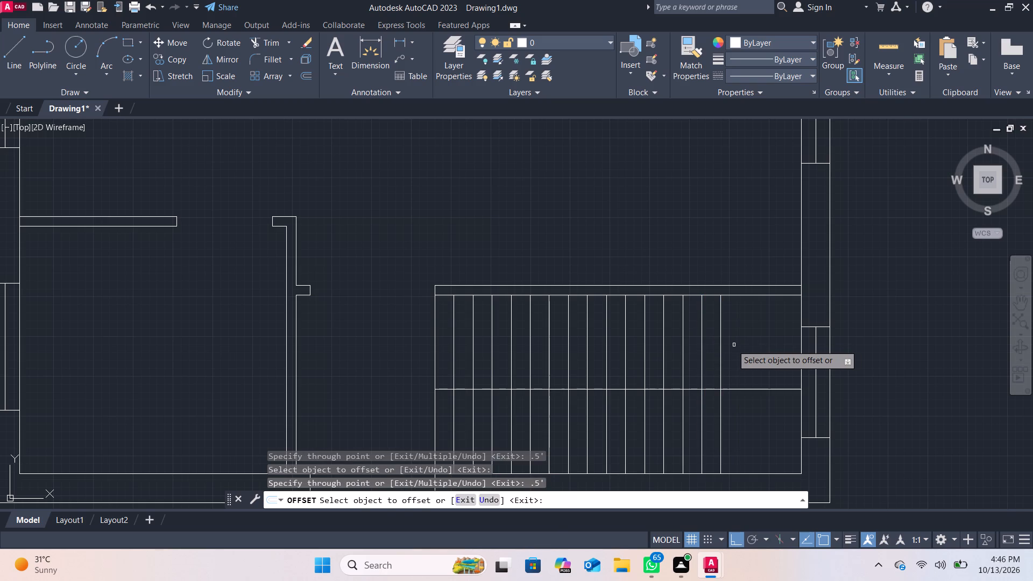
# Add the last three vertical lines before the right wall, offsetting each newest line by 0.5'.
pyautogui.click(722, 344)
pyautogui.write(".5'")
pyautogui.press('Return')
pyautogui.click(739, 345)
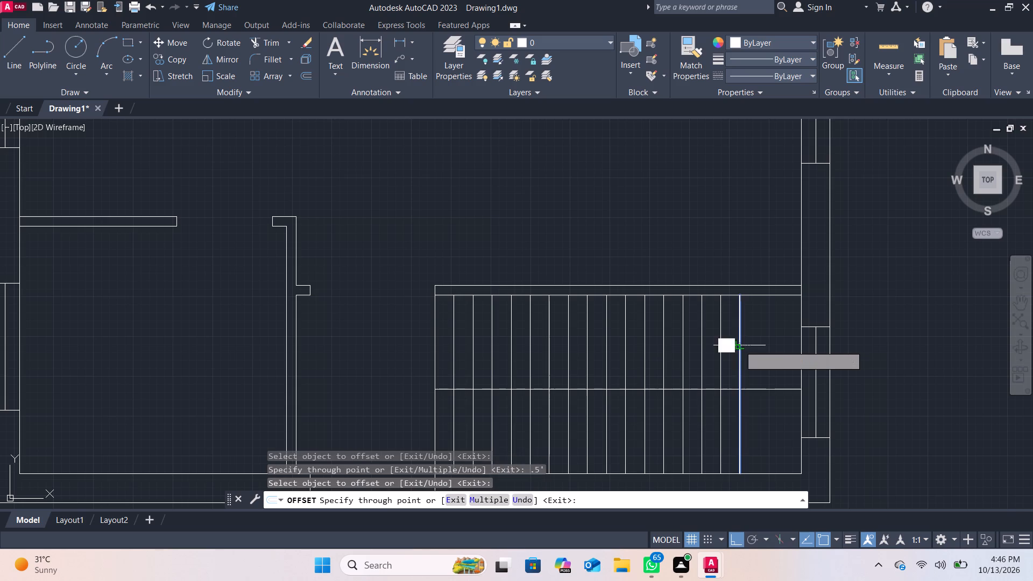
pyautogui.write(".5'")
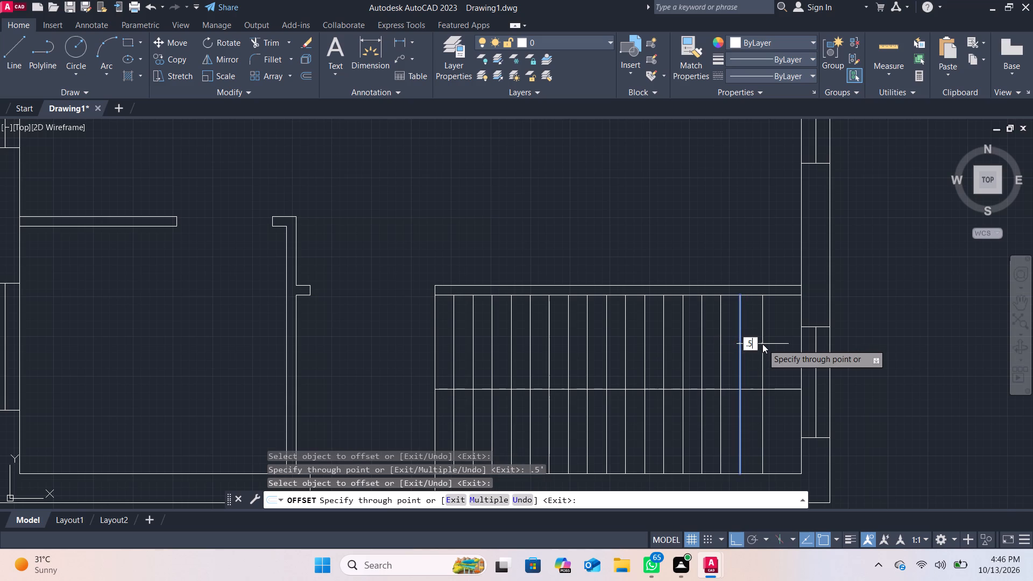
pyautogui.press('Return')
pyautogui.click(760, 343)
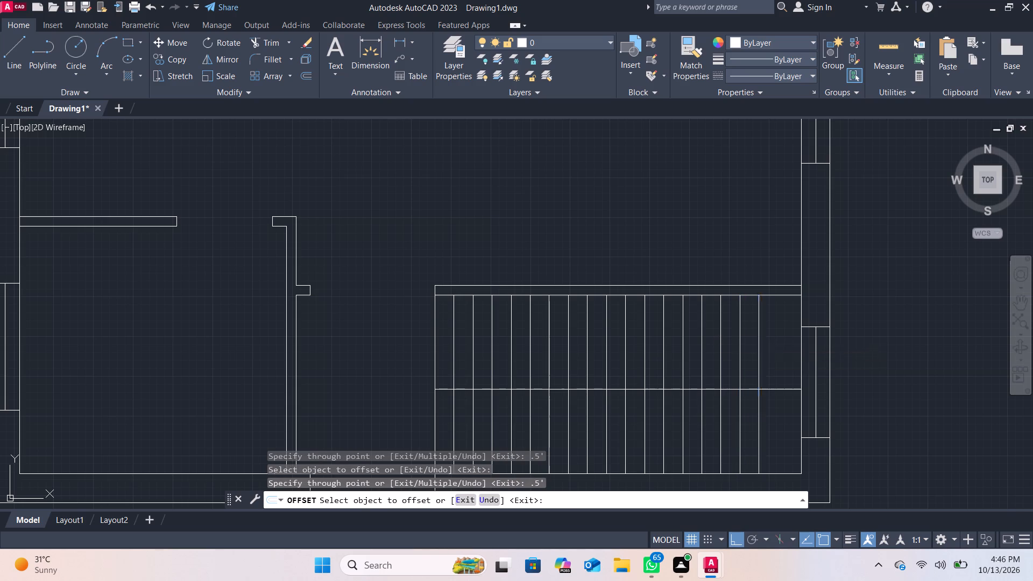
pyautogui.write(".5'")
pyautogui.press('Return')
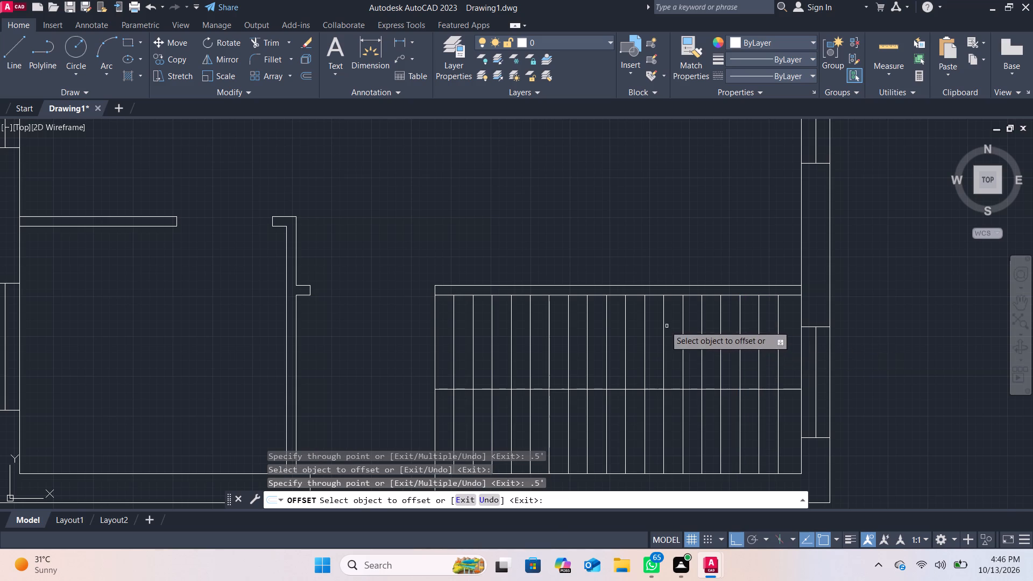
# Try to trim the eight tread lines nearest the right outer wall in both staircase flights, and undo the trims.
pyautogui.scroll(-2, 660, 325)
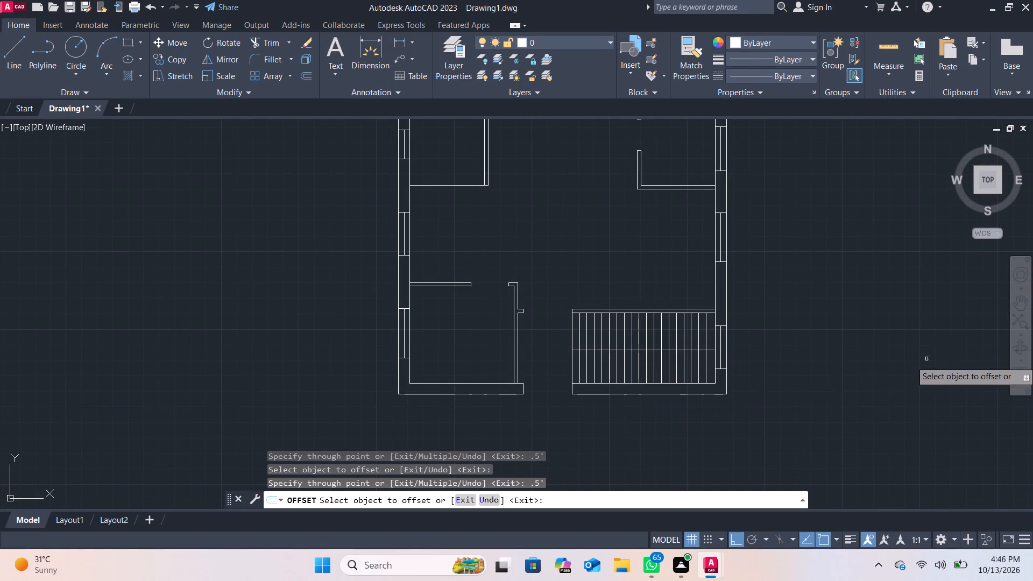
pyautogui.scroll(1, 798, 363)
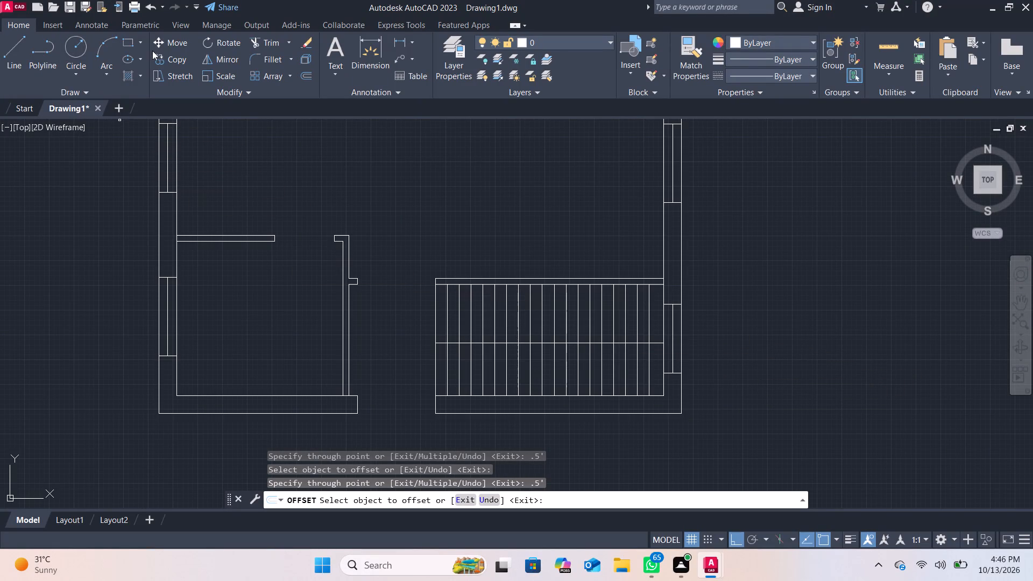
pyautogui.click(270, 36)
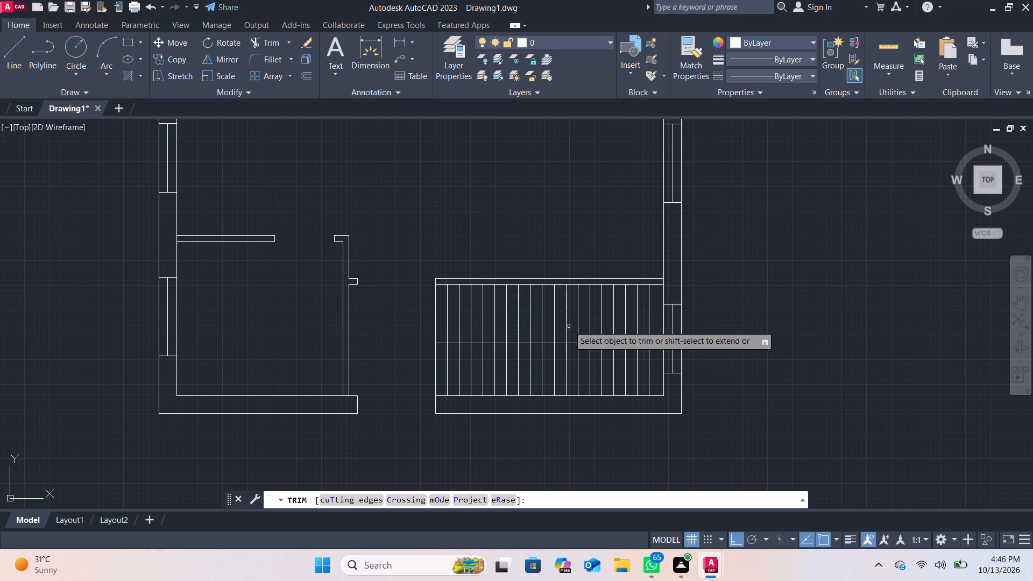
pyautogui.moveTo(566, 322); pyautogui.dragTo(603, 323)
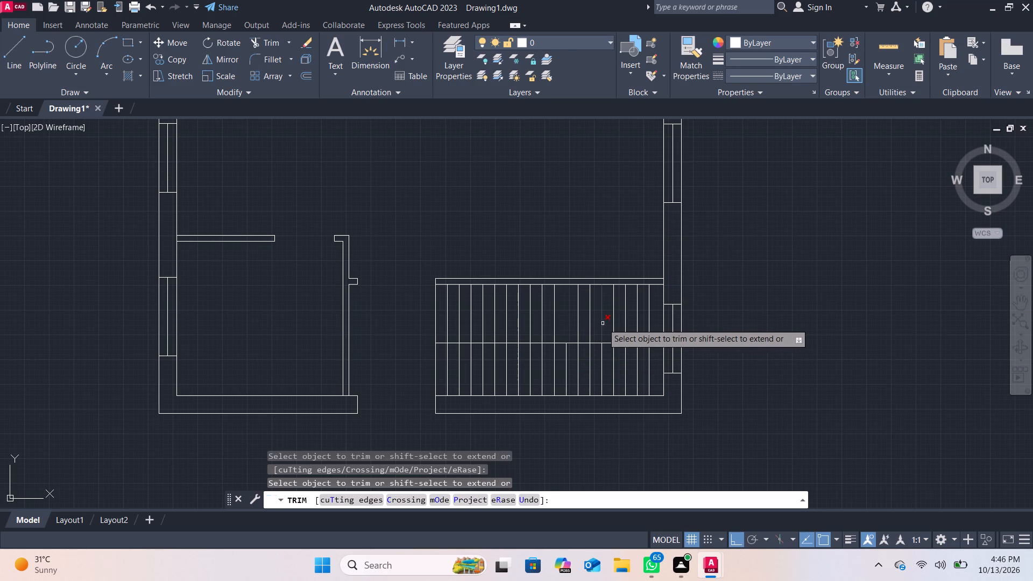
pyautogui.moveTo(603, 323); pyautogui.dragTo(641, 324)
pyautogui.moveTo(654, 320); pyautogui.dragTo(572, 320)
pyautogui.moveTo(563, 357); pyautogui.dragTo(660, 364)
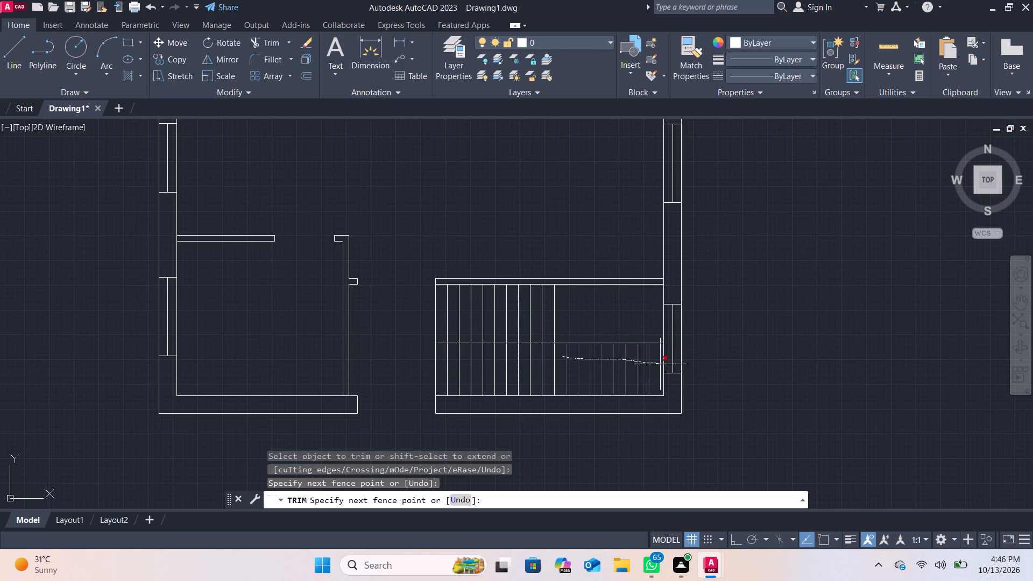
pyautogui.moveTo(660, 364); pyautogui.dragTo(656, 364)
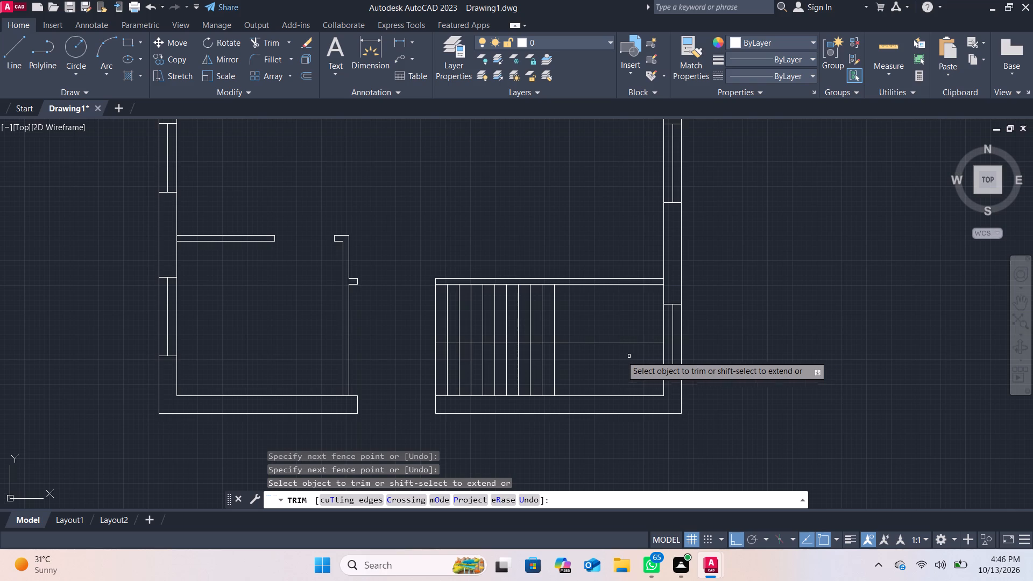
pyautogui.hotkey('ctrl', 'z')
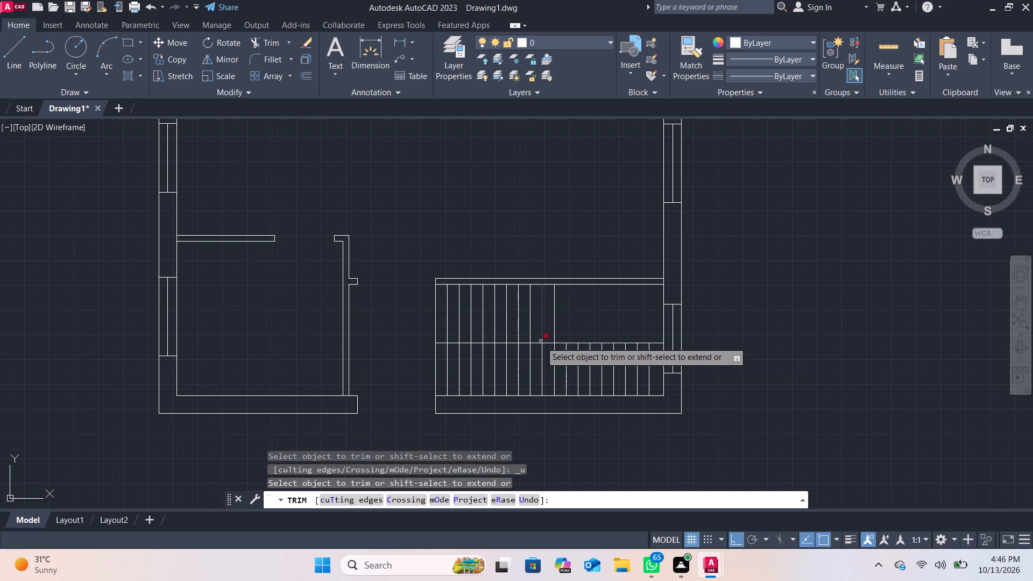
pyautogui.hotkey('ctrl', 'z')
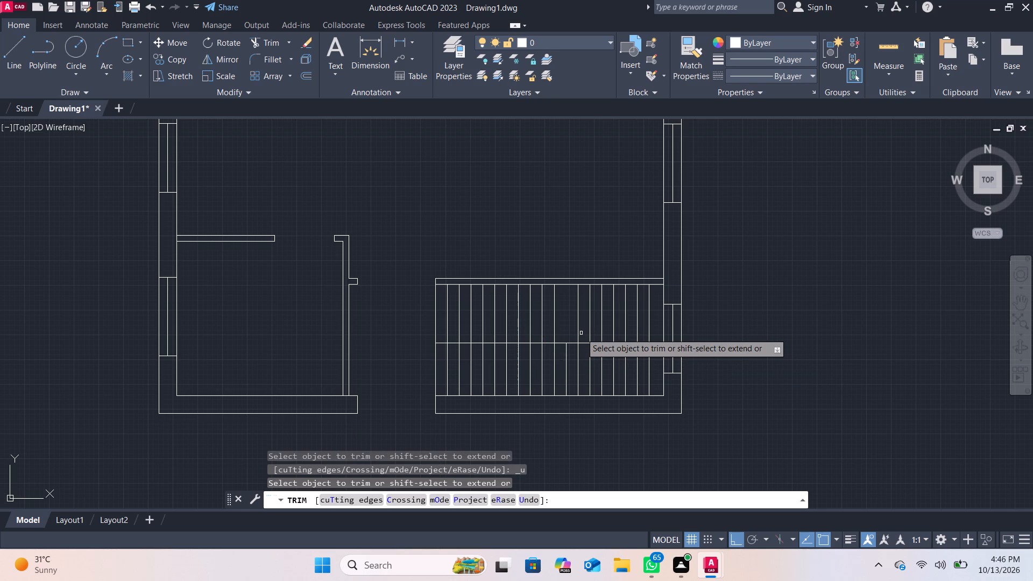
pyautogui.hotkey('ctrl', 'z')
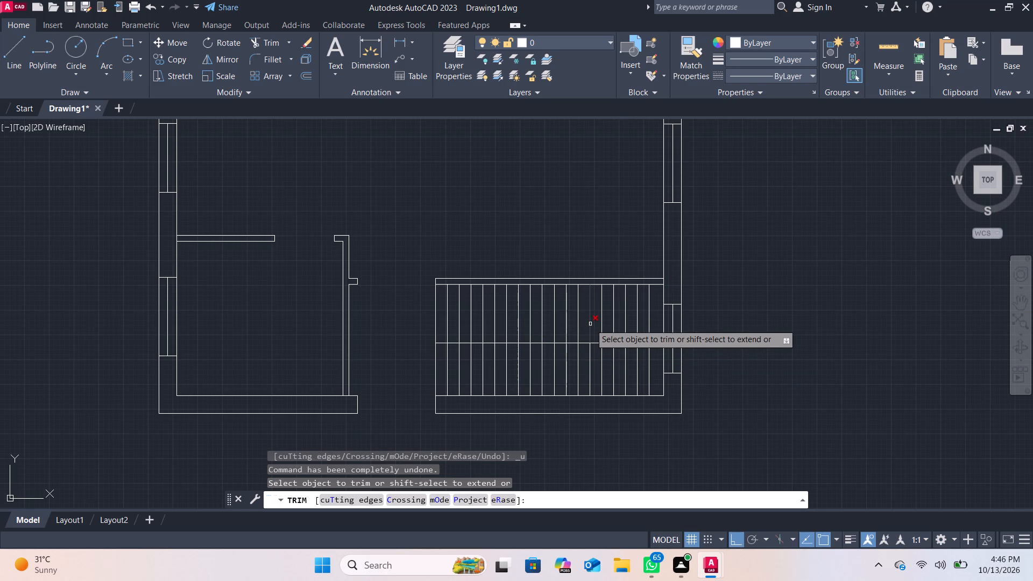
# Trim away the six tread lines nearest the right outer wall in both flights to clear the landing.
pyautogui.moveTo(590, 324); pyautogui.dragTo(629, 324)
pyautogui.moveTo(654, 320); pyautogui.dragTo(621, 323)
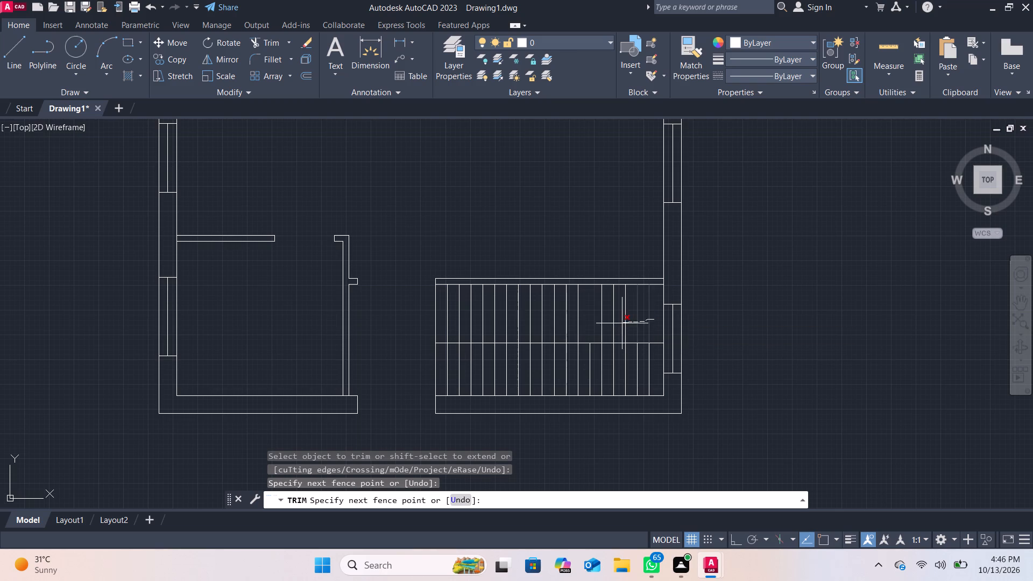
pyautogui.moveTo(621, 323); pyautogui.dragTo(593, 327)
pyautogui.moveTo(586, 366); pyautogui.dragTo(618, 366)
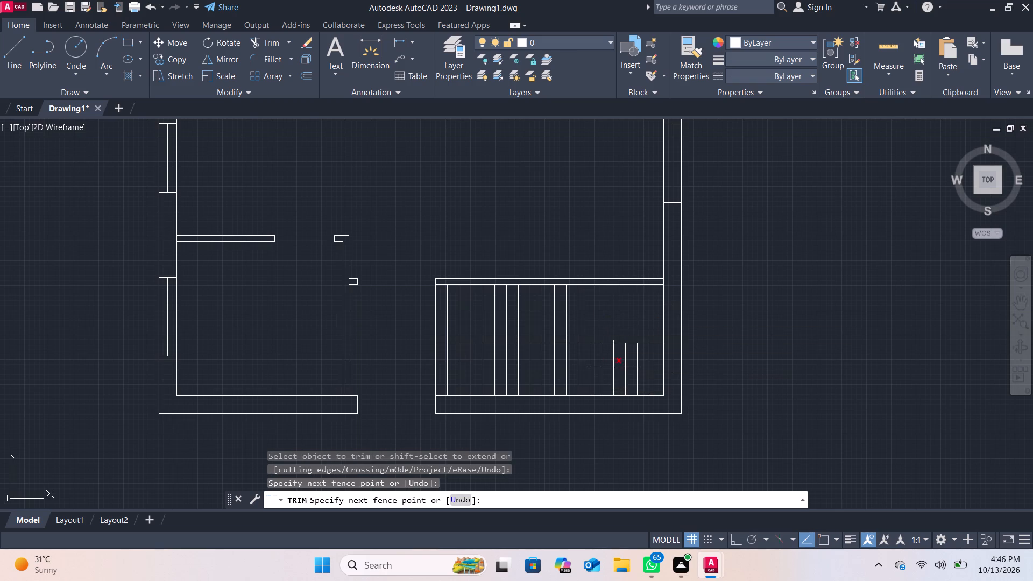
pyautogui.moveTo(618, 366); pyautogui.dragTo(650, 370)
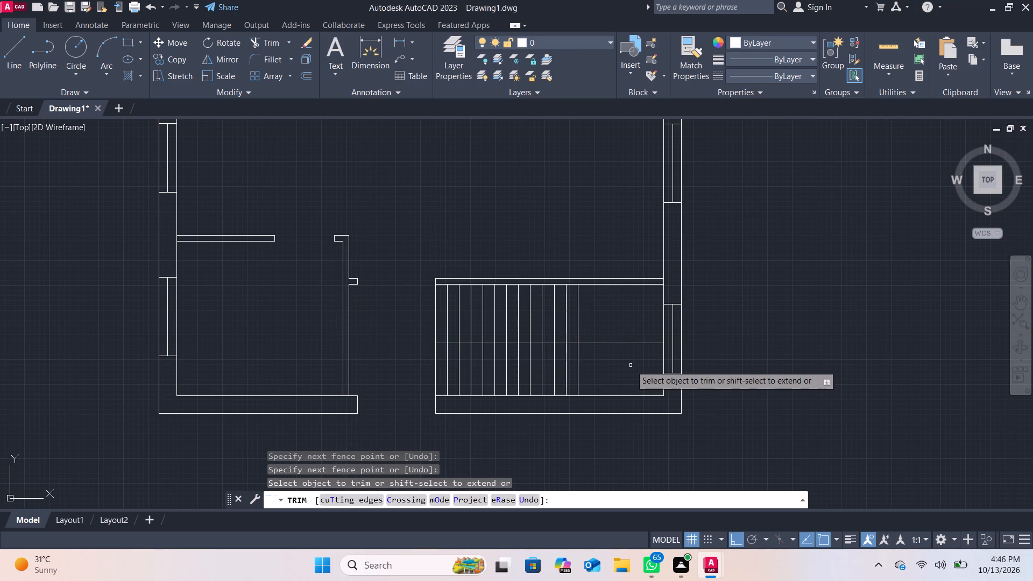
# With Ortho off, draw two diagonal lines joining the last tread's intersection with the flight divider to the landing's two outer-wall corners.
pyautogui.click(20, 47)
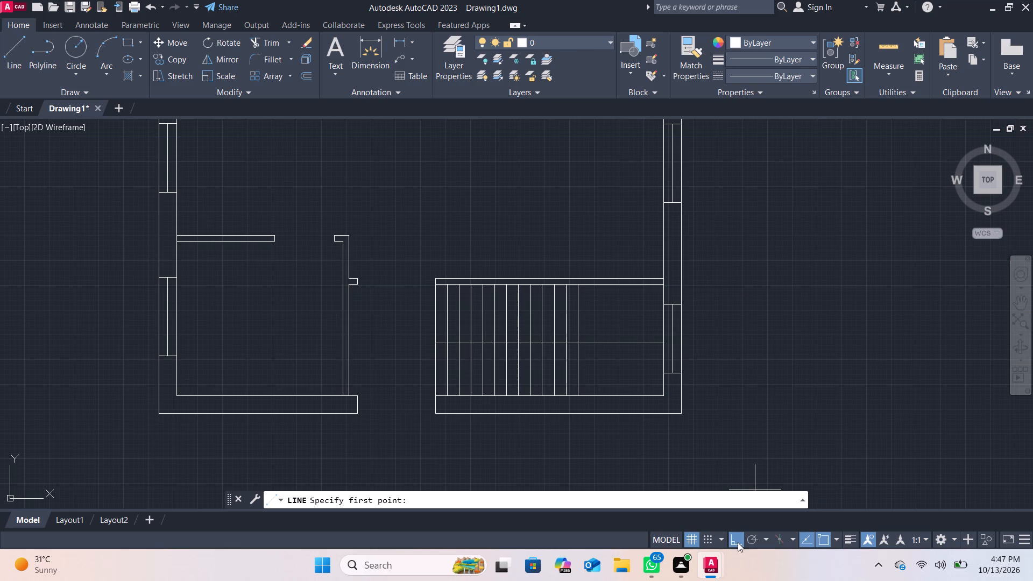
pyautogui.click(738, 542)
pyautogui.click(580, 339)
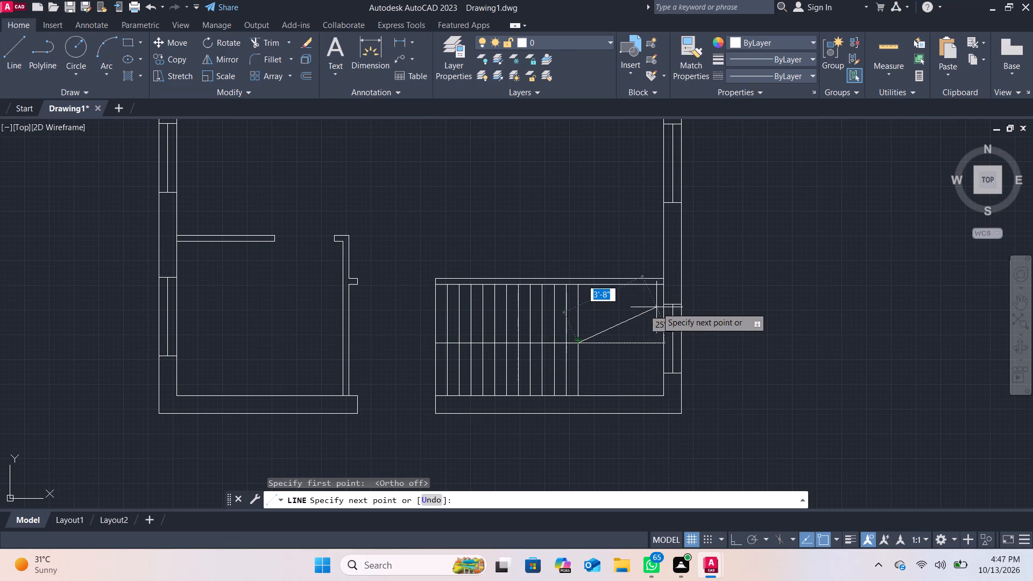
pyautogui.click(661, 288)
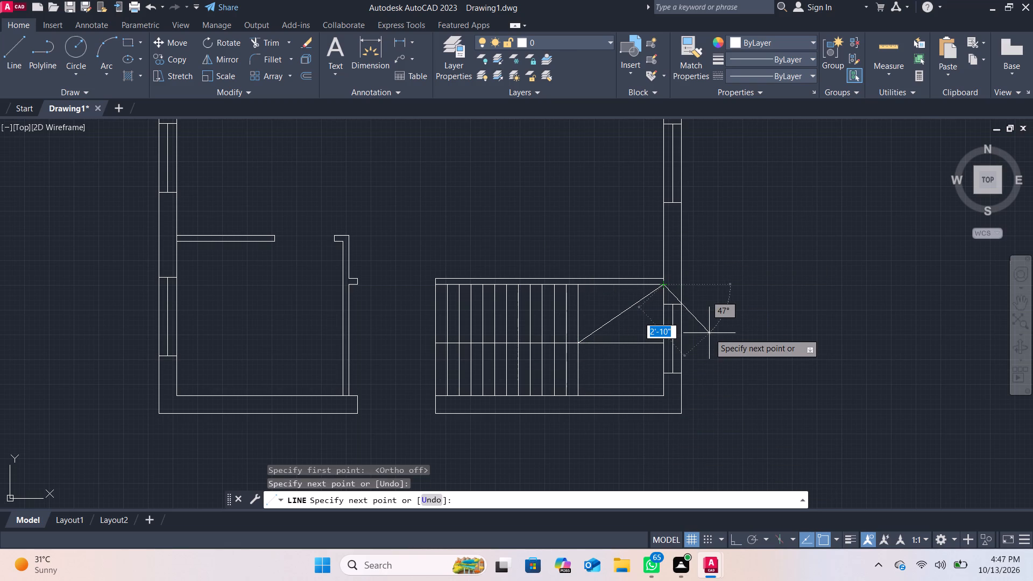
pyautogui.press('Escape')
pyautogui.click(2, 54)
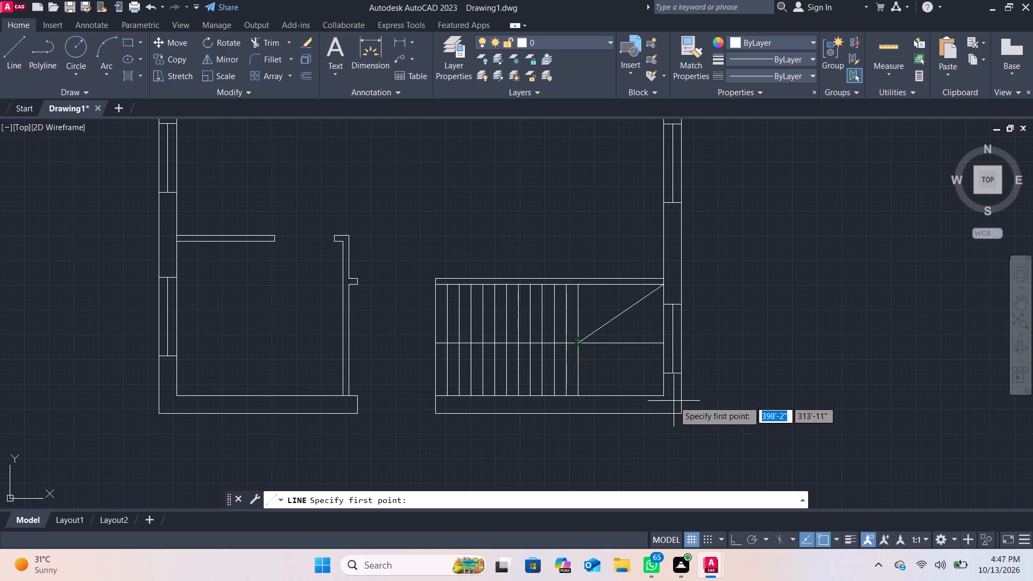
pyautogui.click(666, 395)
pyautogui.click(575, 346)
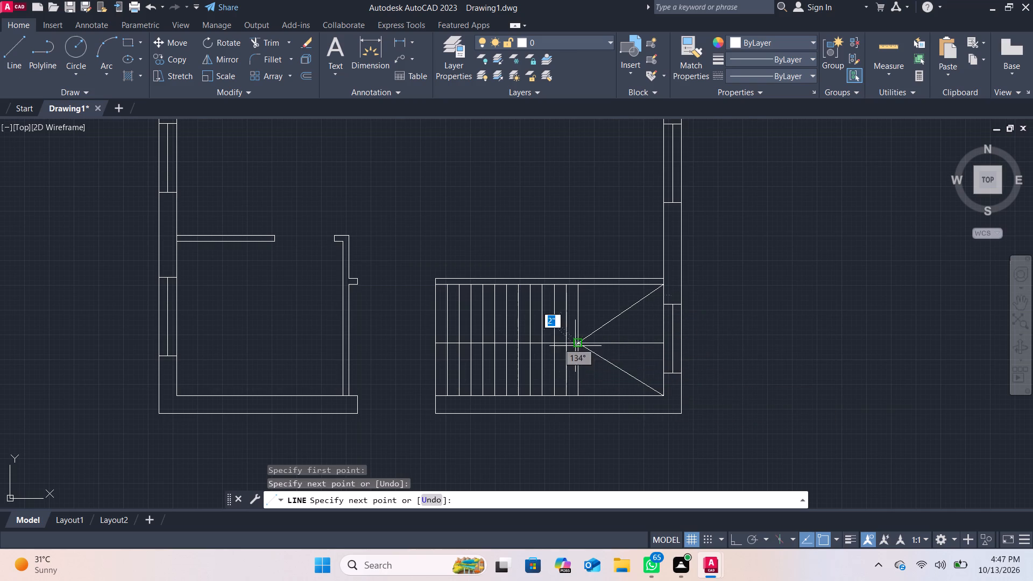
pyautogui.press('Escape')
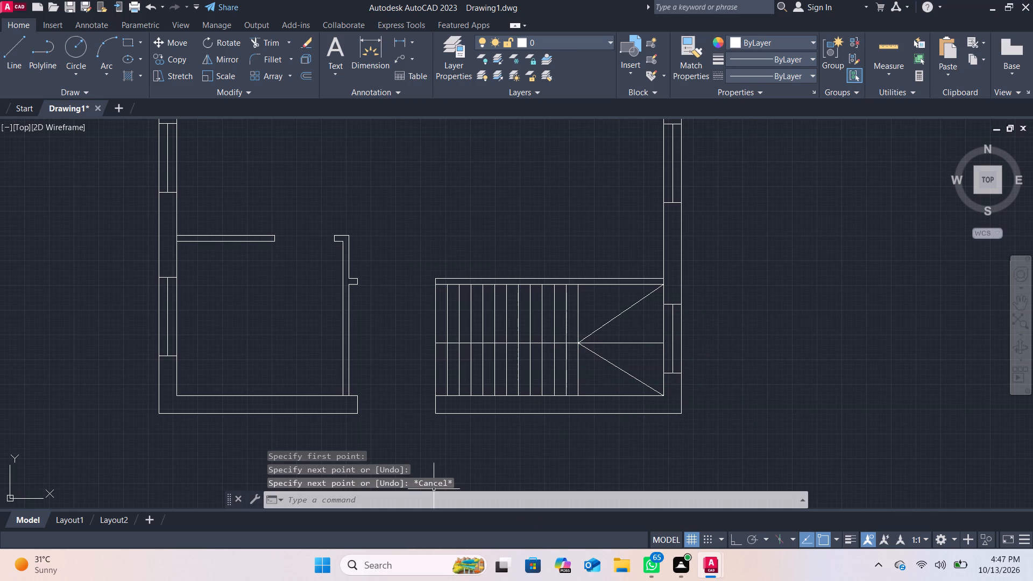
# With Ortho on, draw a U-shaped direction line from the last tread's lower-flight midpoint, about 6'-10" left, up past the divider and back to that tread.
pyautogui.click(17, 56)
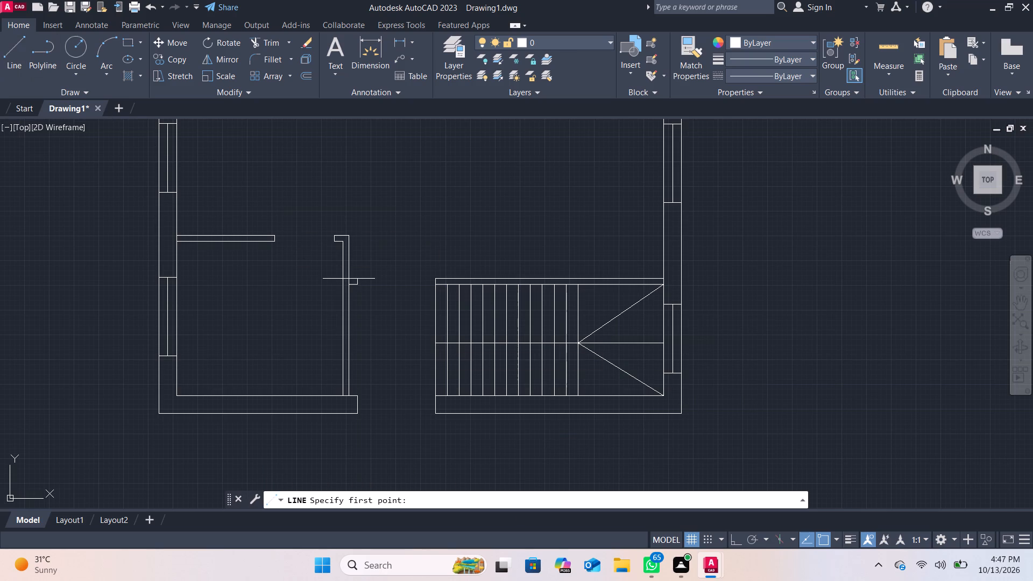
pyautogui.click(578, 370)
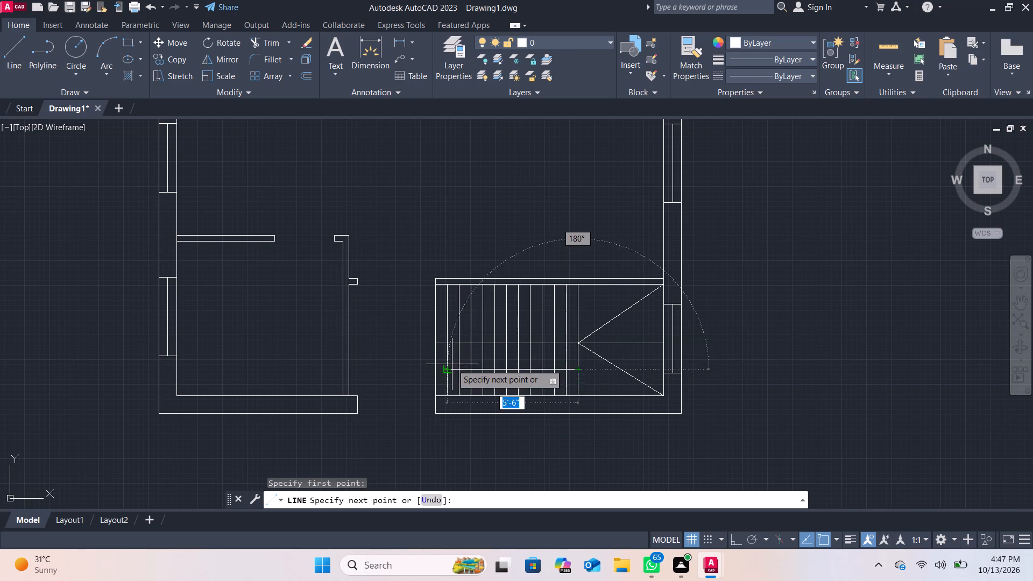
pyautogui.click(421, 370)
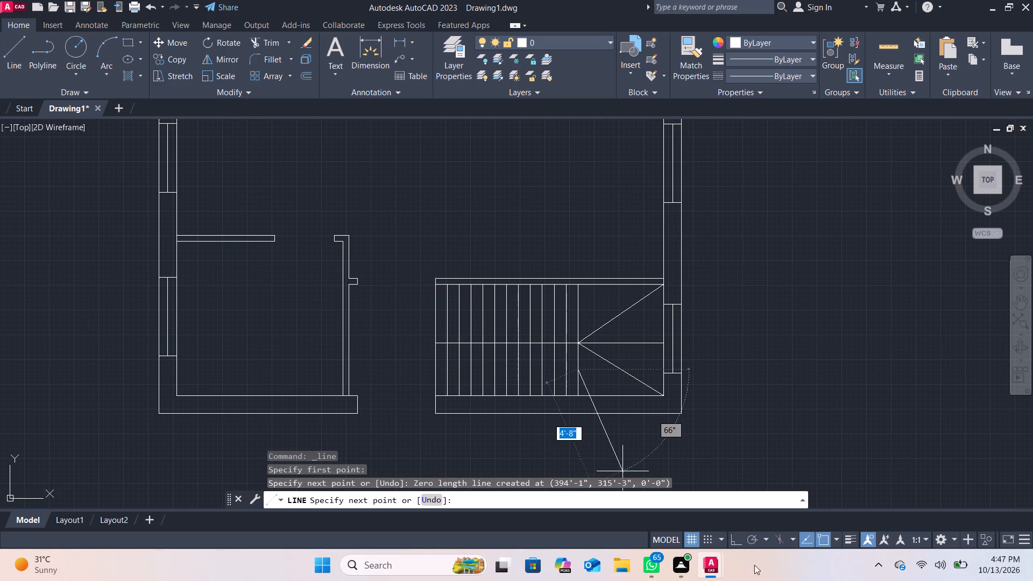
pyautogui.click(737, 541)
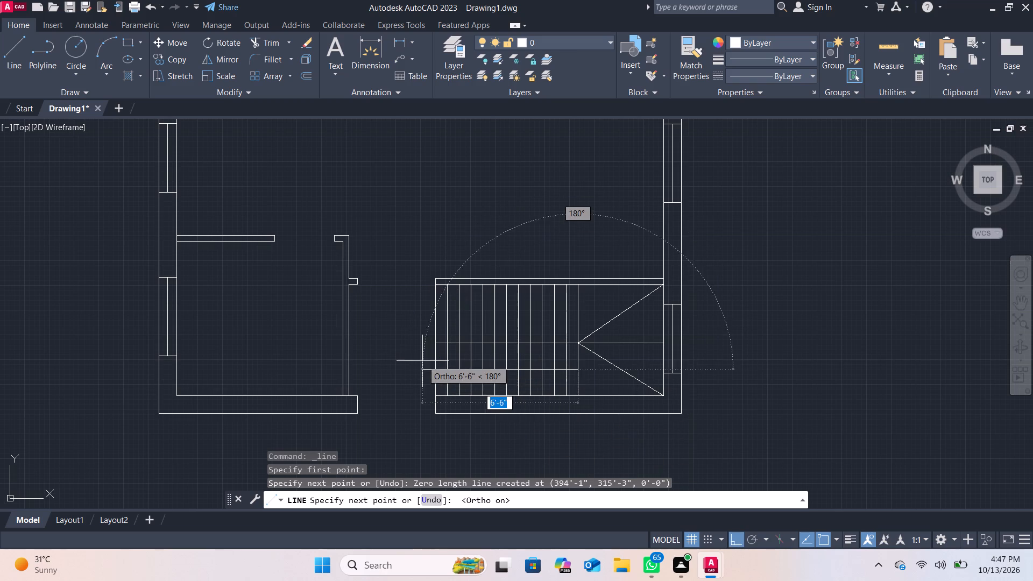
pyautogui.click(416, 362)
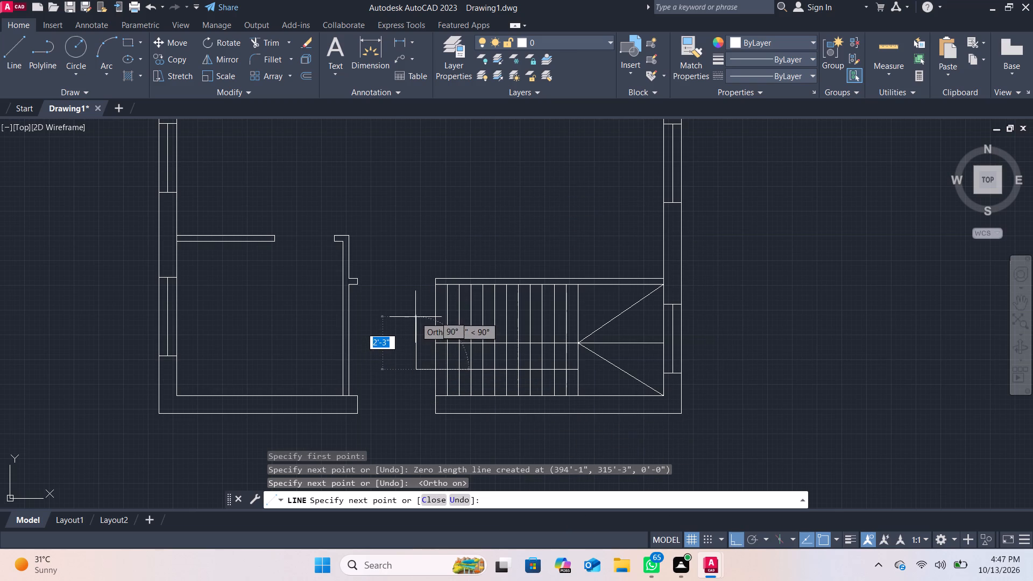
pyautogui.click(415, 314)
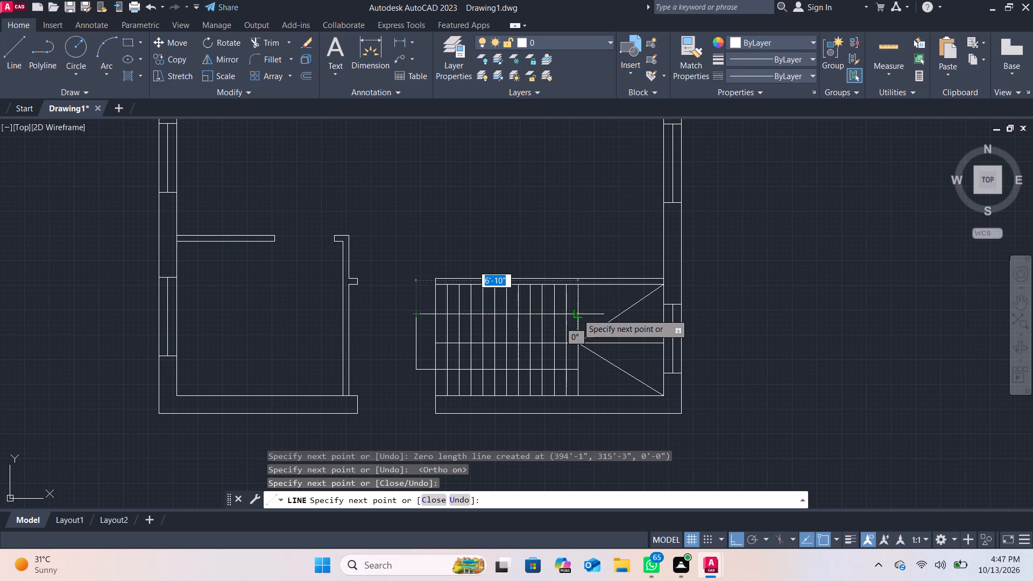
pyautogui.click(577, 314)
pyautogui.press('Escape')
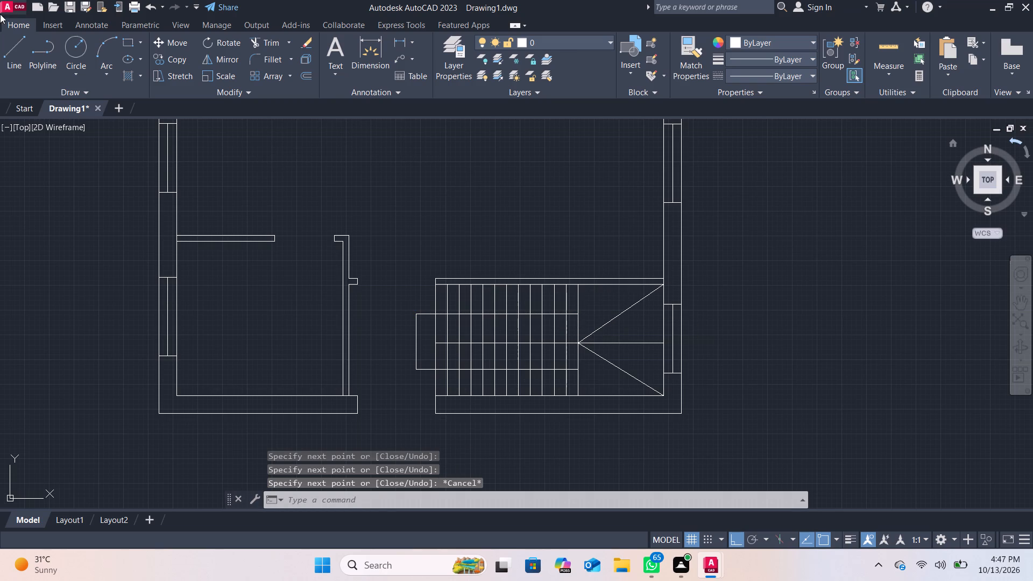
# With Ortho off, draw a two-line arrowhead on the last tread, pointing into the landing at the end of the upper direction line.
pyautogui.click(10, 40)
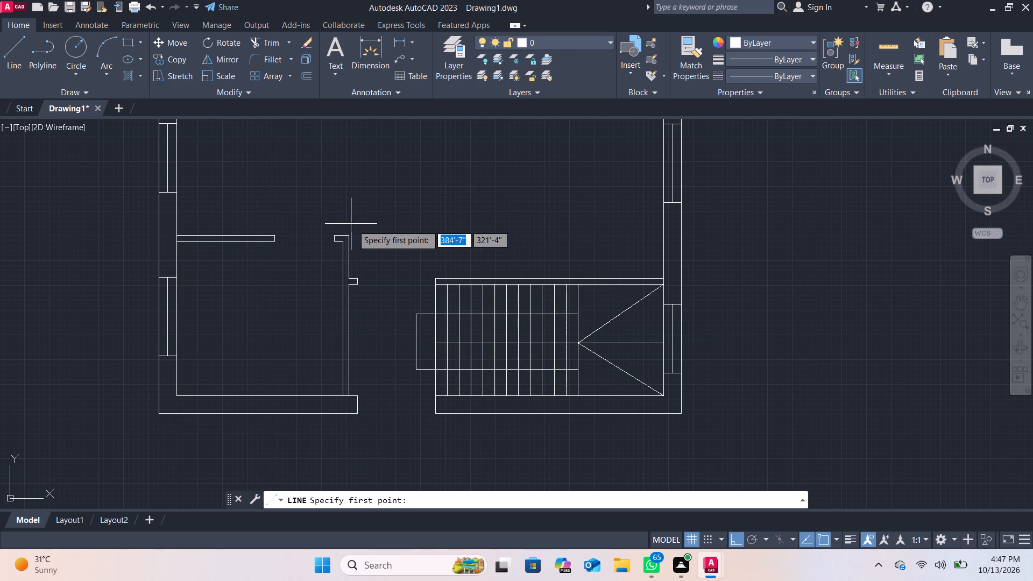
pyautogui.scroll(3, 565, 377)
pyautogui.moveTo(565, 353); pyautogui.dragTo(507, 506, button='middle')
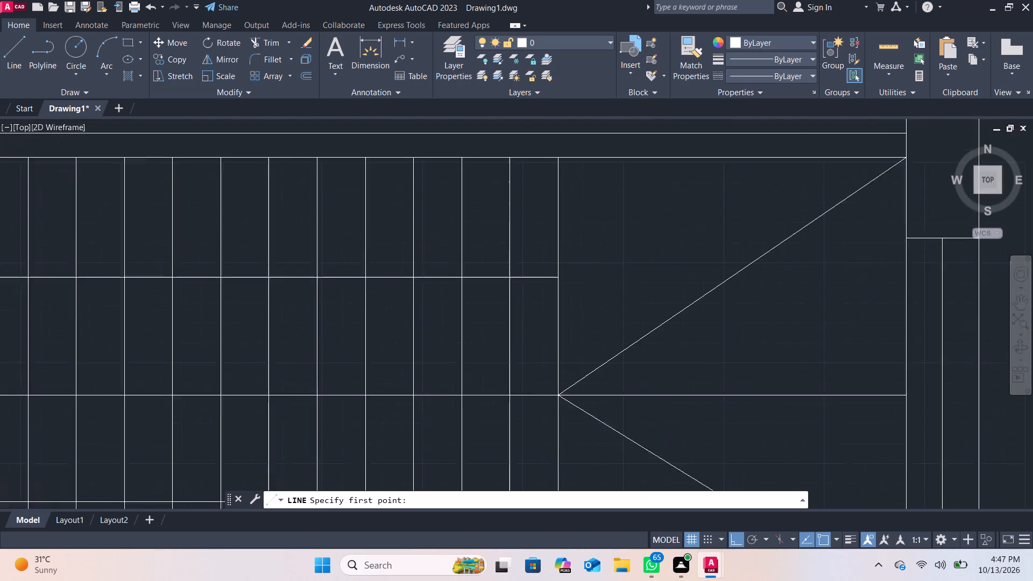
pyautogui.moveTo(507, 506); pyautogui.dragTo(504, 509, button='middle')
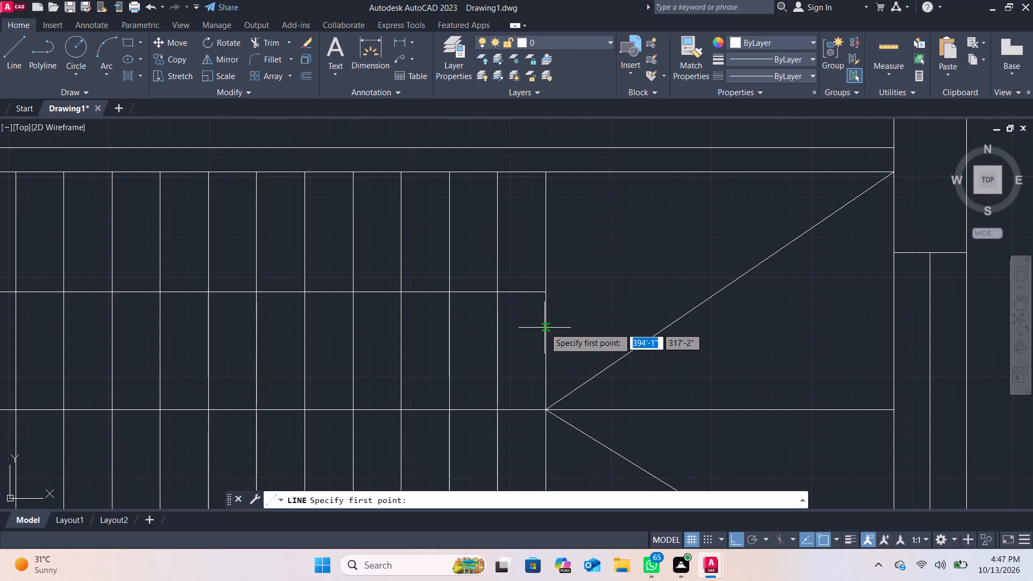
pyautogui.click(546, 328)
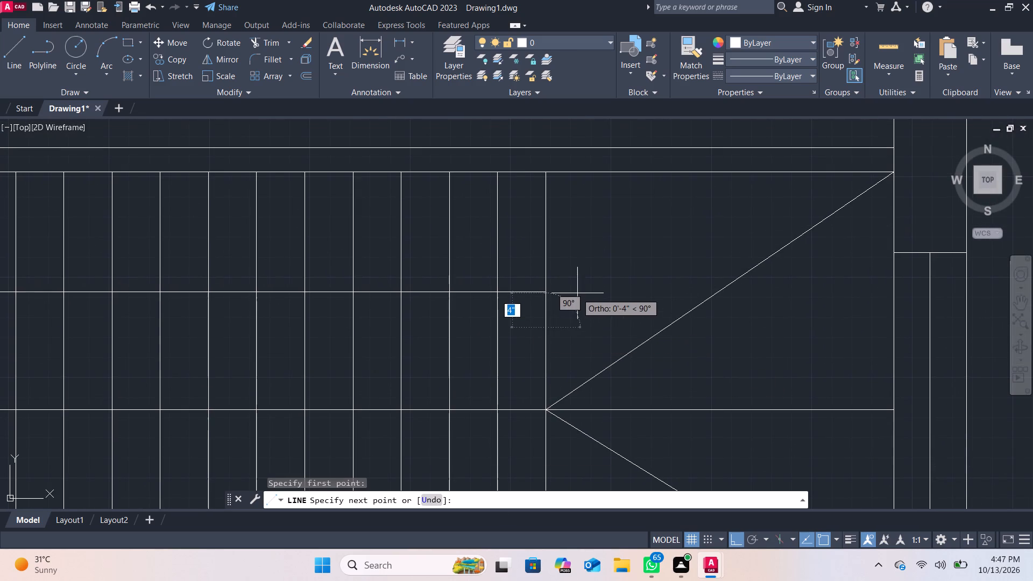
pyautogui.click(732, 539)
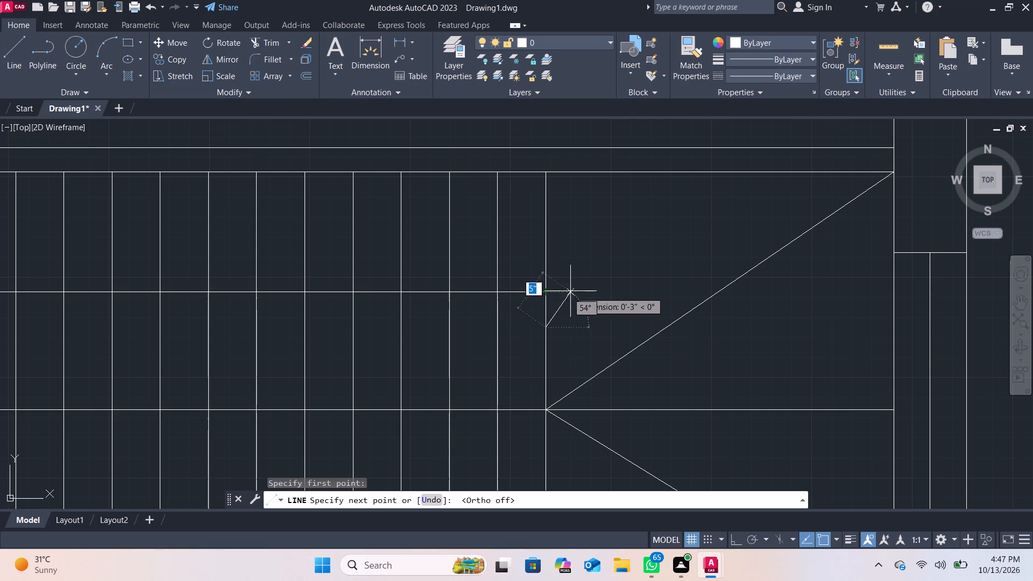
pyautogui.click(615, 295)
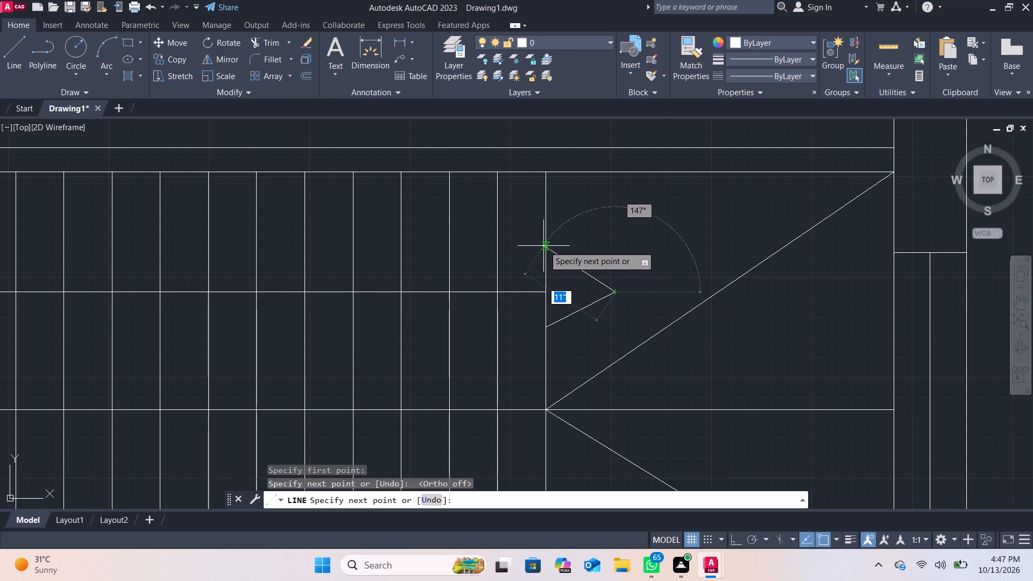
pyautogui.click(546, 246)
pyautogui.press('Escape')
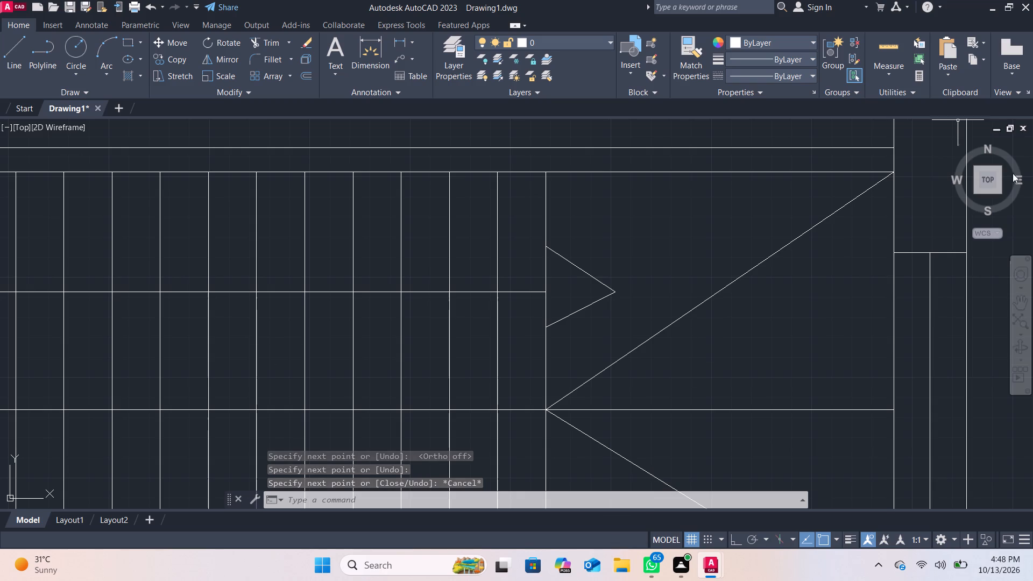
# Review the partitions, openings and windows in the middle and upper rooms of the floor plan.
pyautogui.scroll(-3, 786, 215)
pyautogui.moveTo(757, 223); pyautogui.dragTo(751, 350, button='middle')
pyautogui.moveTo(627, 169); pyautogui.dragTo(638, 303, button='middle')
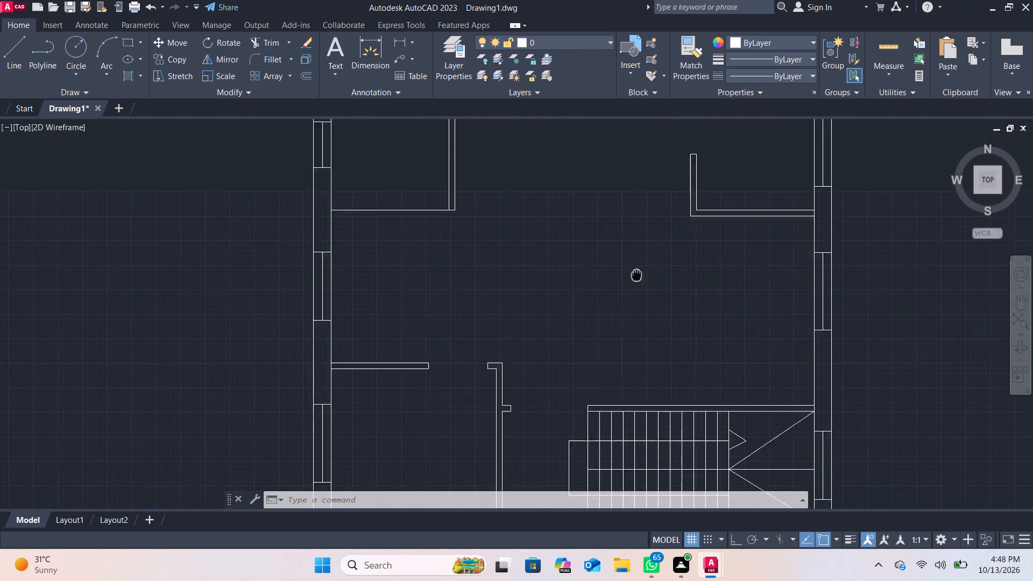
pyautogui.moveTo(638, 303); pyautogui.dragTo(639, 394, button='middle')
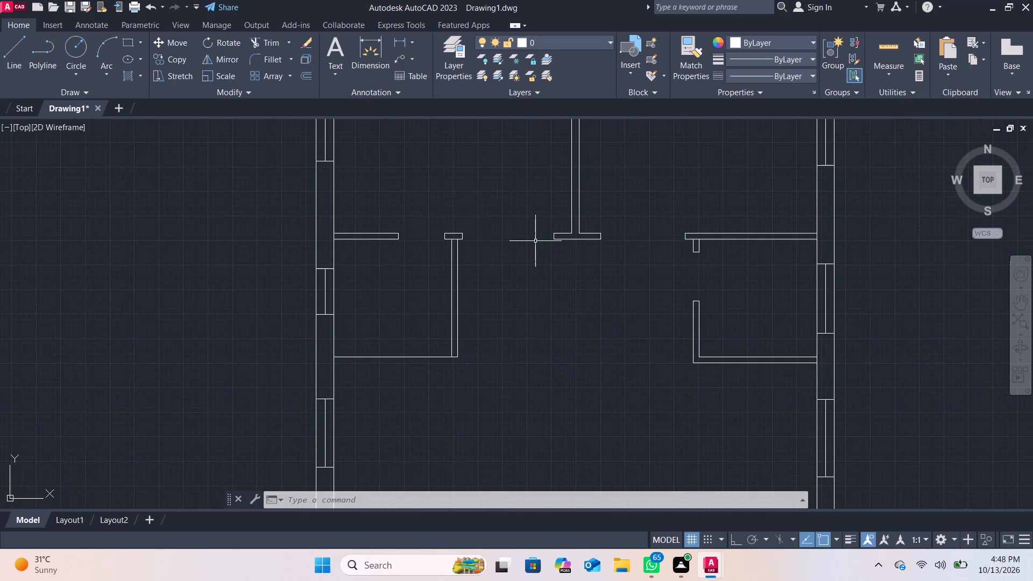
pyautogui.moveTo(535, 243); pyautogui.dragTo(548, 351, button='middle')
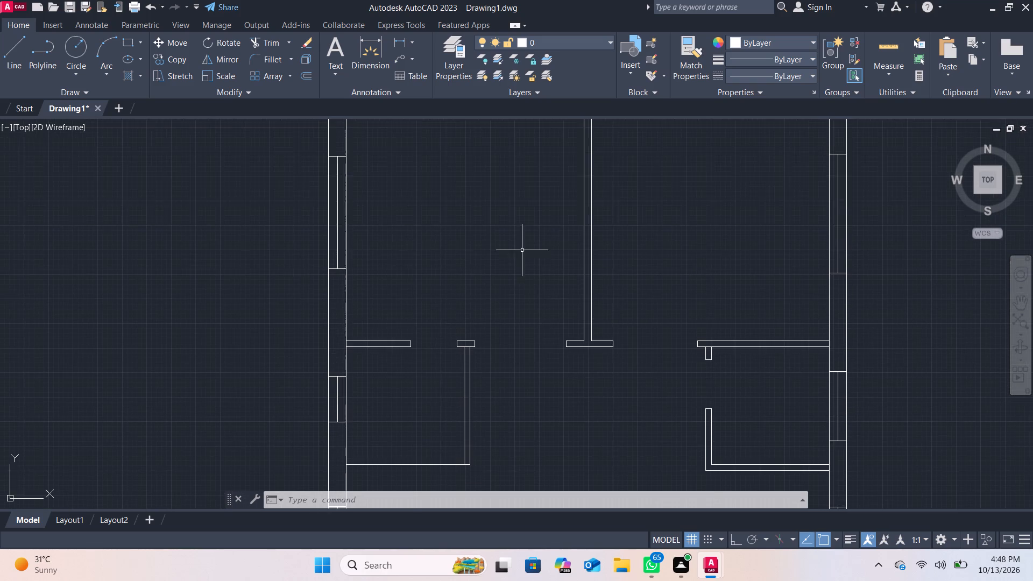
pyautogui.scroll(-2, 522, 247)
pyautogui.moveTo(522, 247); pyautogui.dragTo(537, 294, button='middle')
pyautogui.scroll(1, 533, 278)
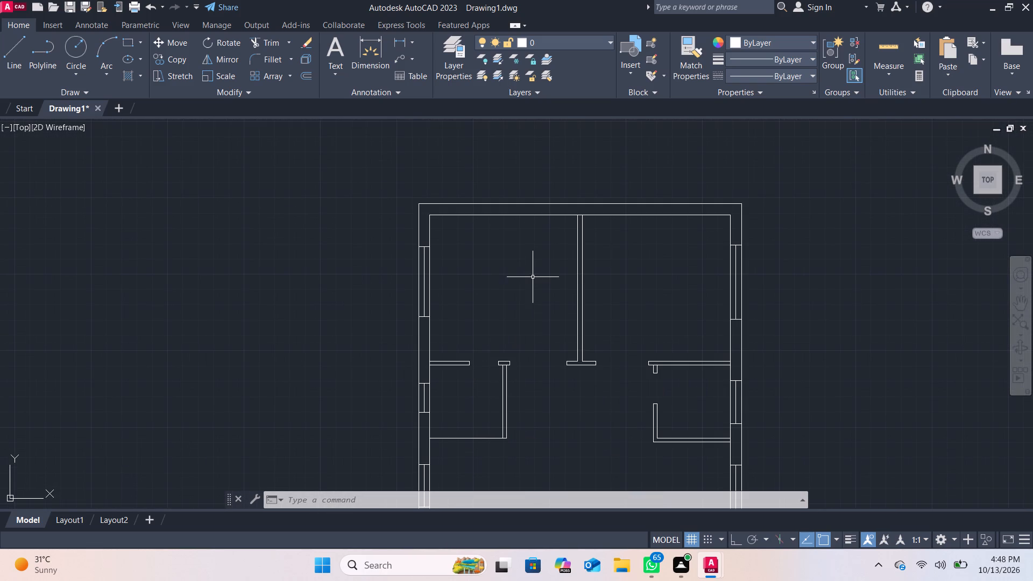
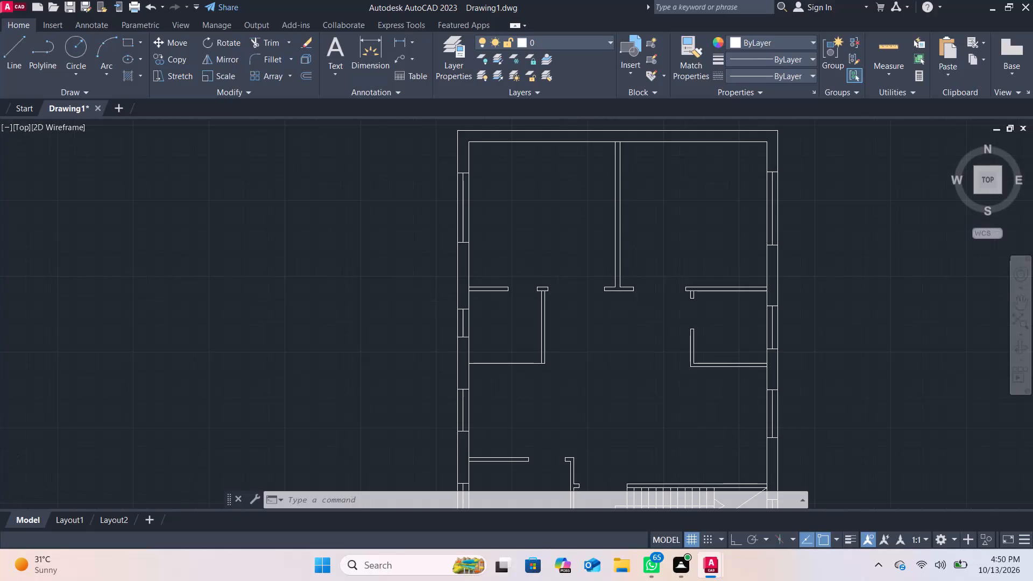
# Draw a door in the small middle-left room's top opening: leaf down from the right jamb's lower corner, swing arc to the left jamb.
pyautogui.moveTo(635, 275); pyautogui.dragTo(646, 260, button='middle')
pyautogui.scroll(2, 645, 318)
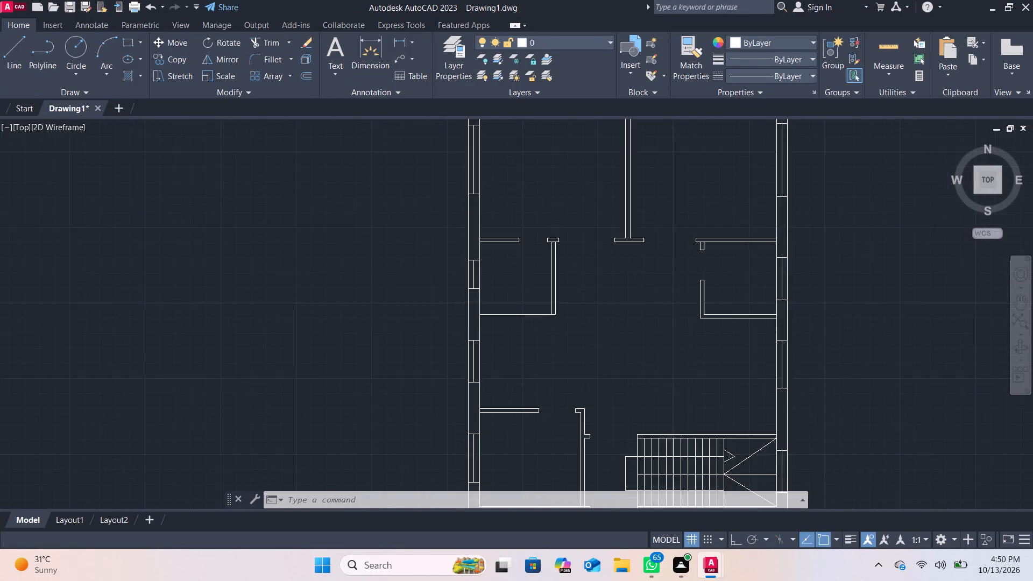
pyautogui.moveTo(645, 318); pyautogui.dragTo(562, 235, button='middle')
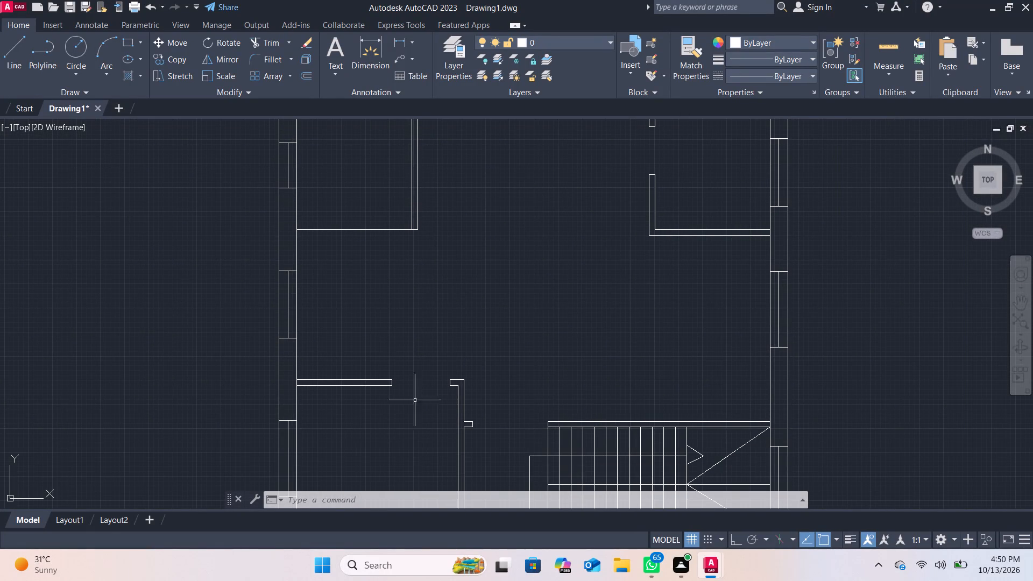
pyautogui.scroll(-1, 563, 256)
pyautogui.moveTo(565, 272); pyautogui.dragTo(569, 305, button='middle')
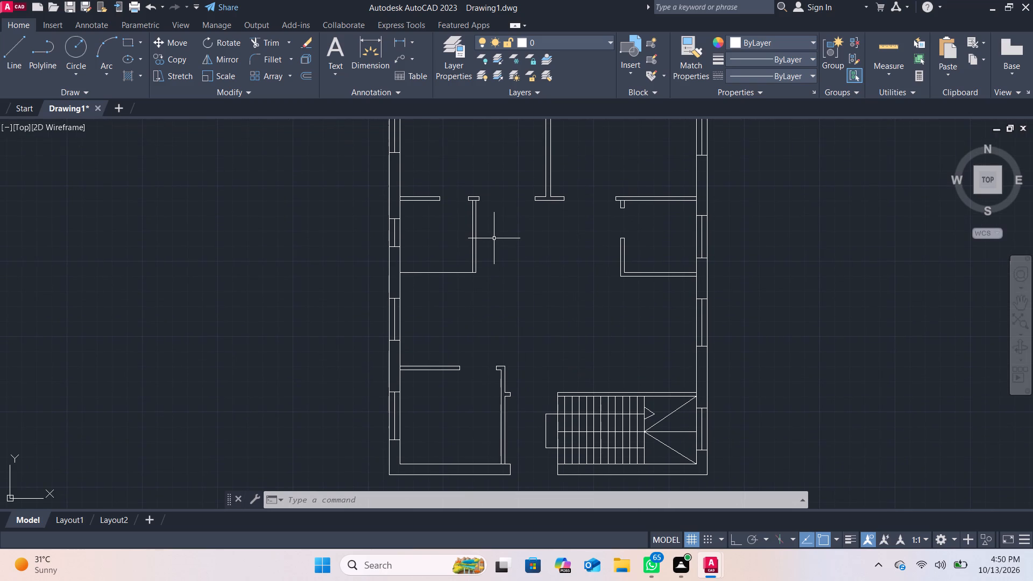
pyautogui.click(21, 50)
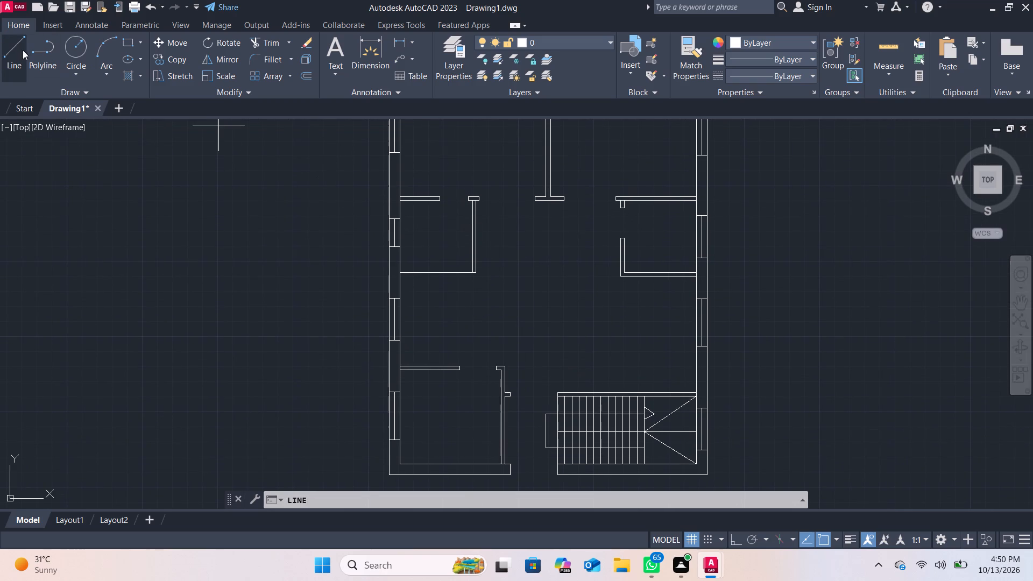
pyautogui.scroll(2, 472, 216)
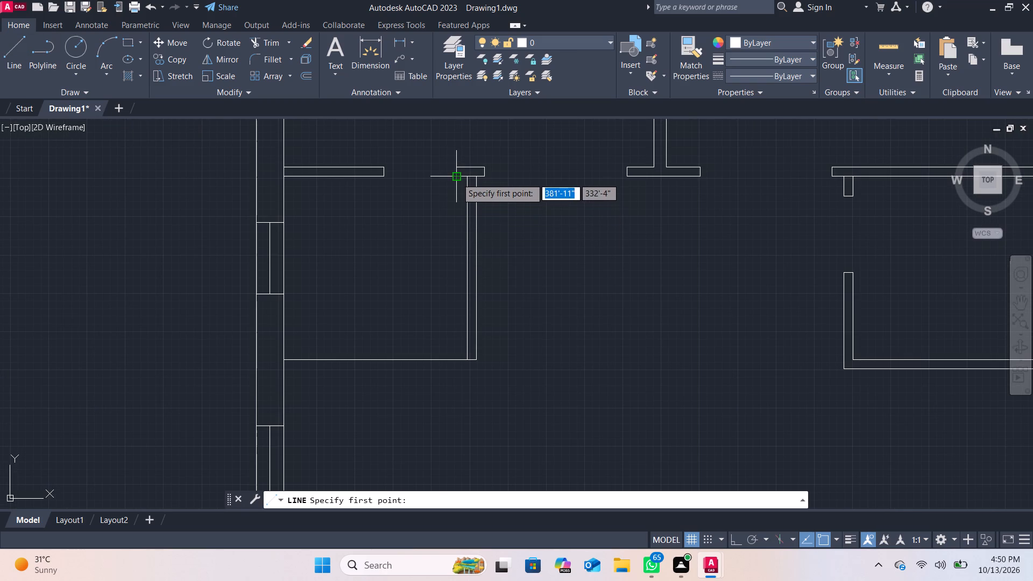
pyautogui.click(457, 178)
pyautogui.click(456, 238)
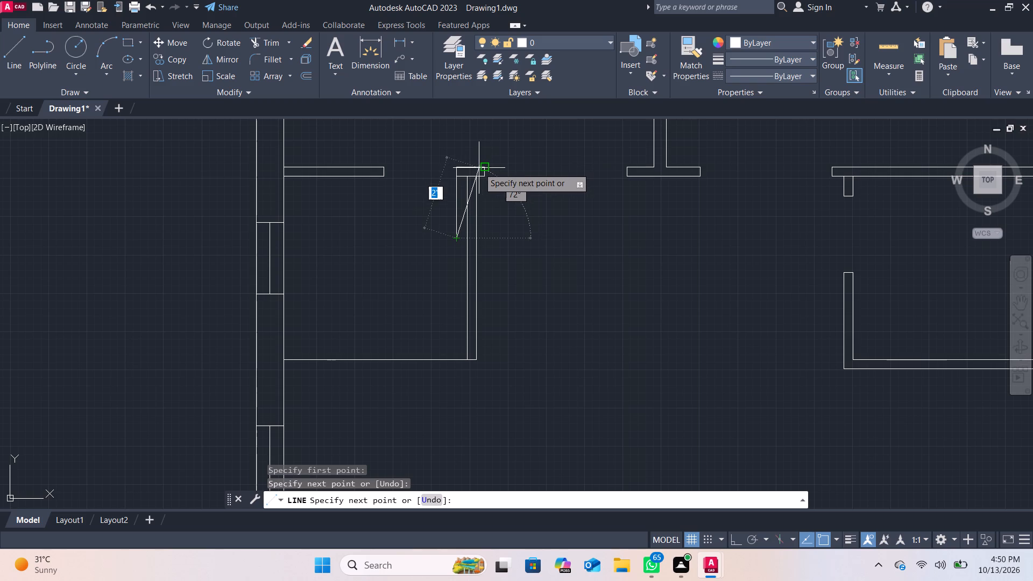
pyautogui.press('Escape')
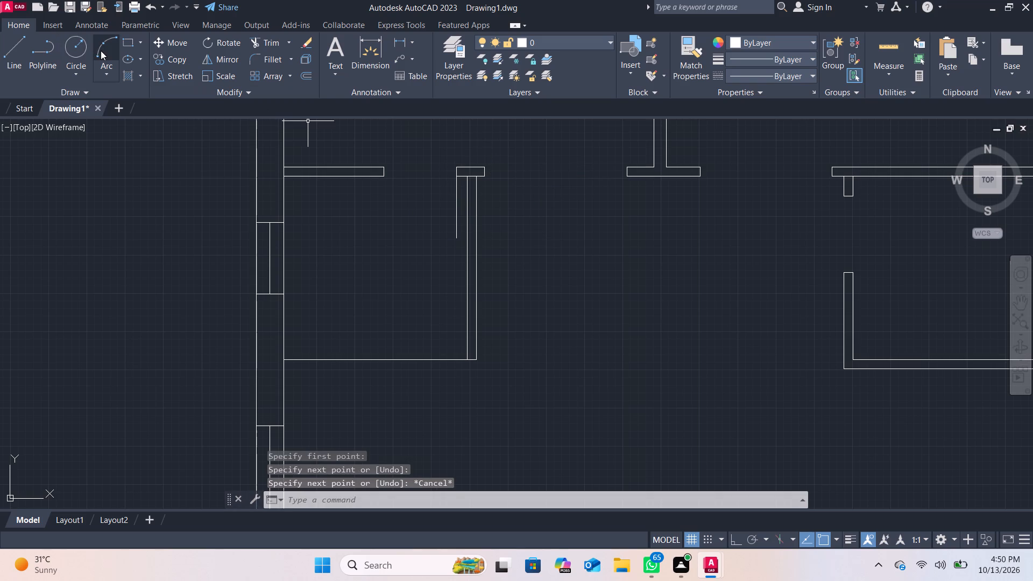
pyautogui.click(101, 51)
pyautogui.click(455, 242)
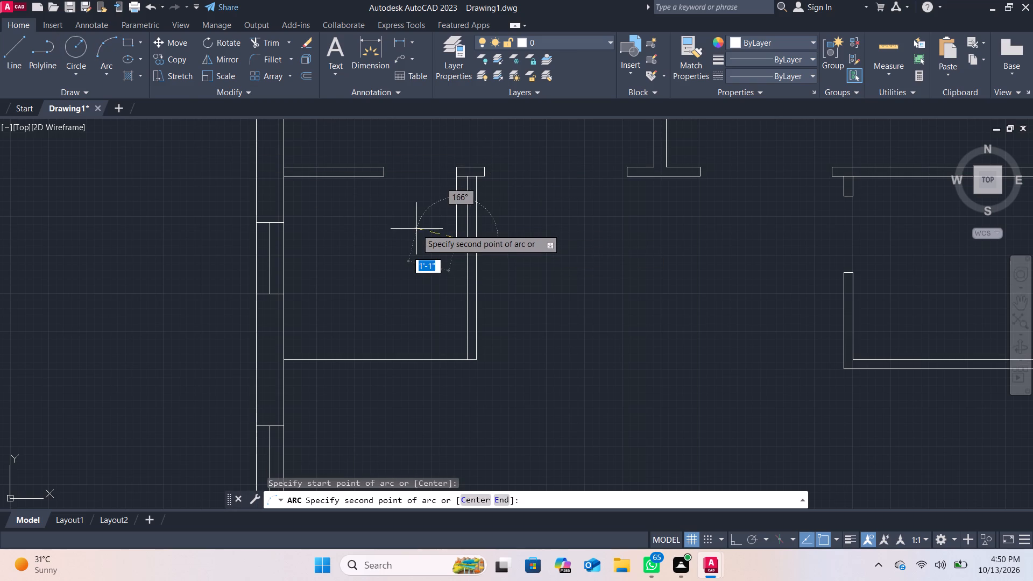
pyautogui.click(416, 222)
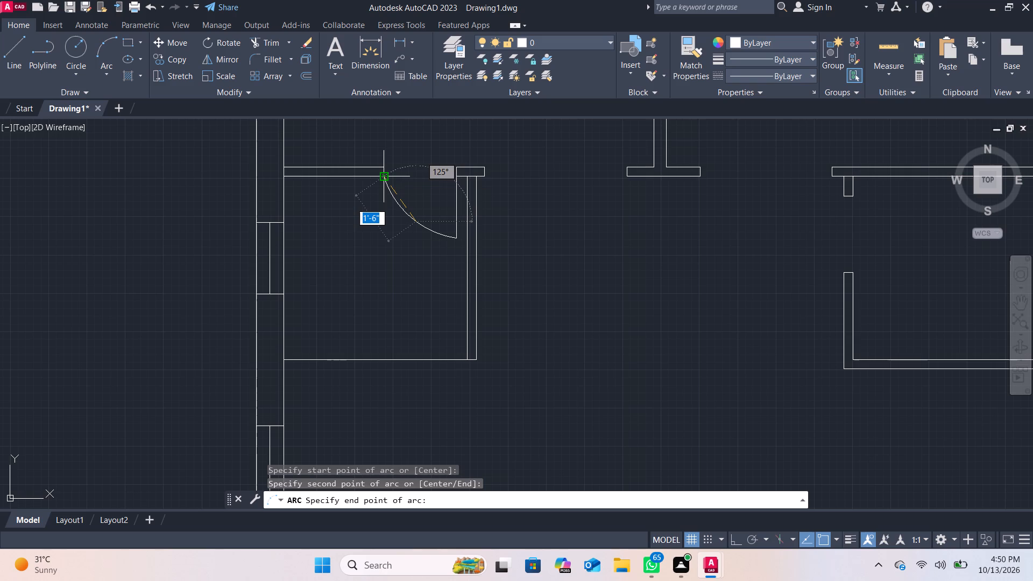
pyautogui.click(384, 180)
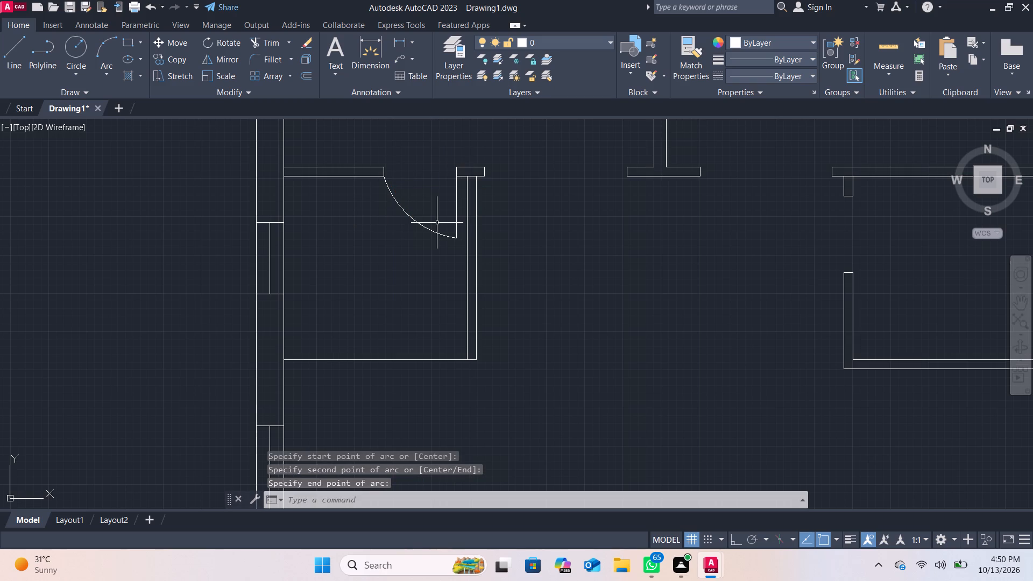
# Draw a 2' line across that door opening along the partition's upper face, joining both jambs.
pyautogui.click(1, 47)
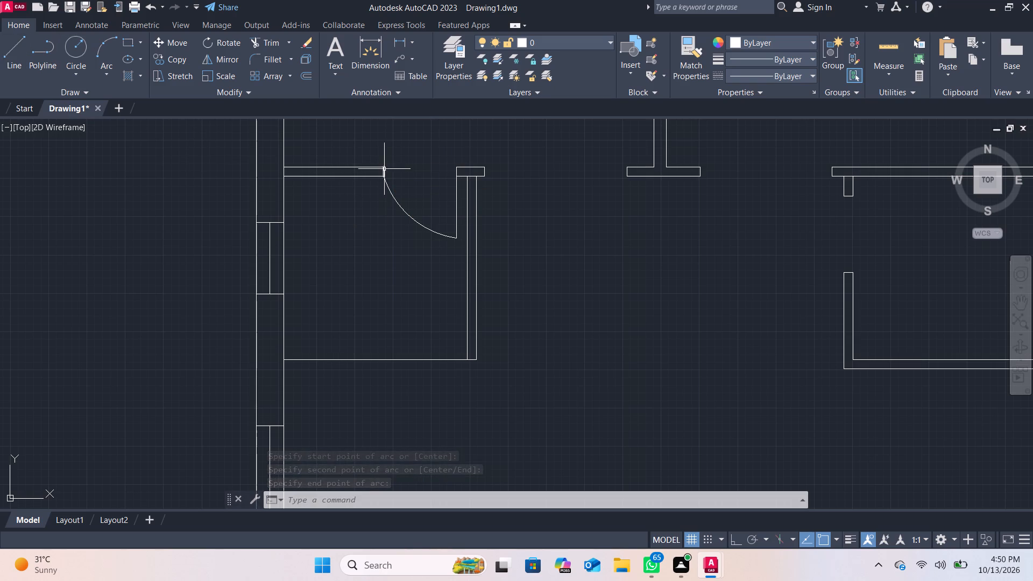
pyautogui.click(19, 42)
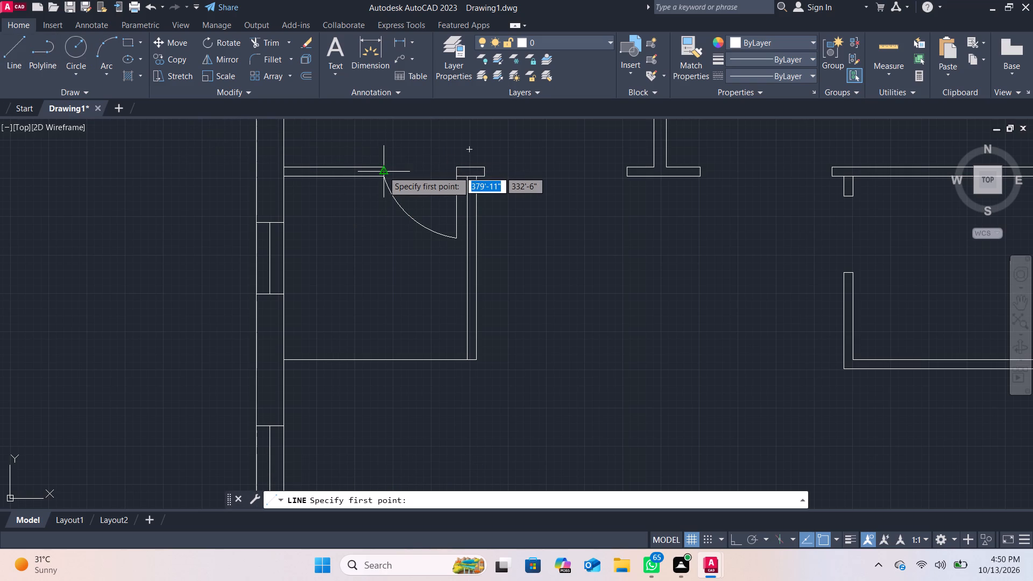
pyautogui.click(383, 166)
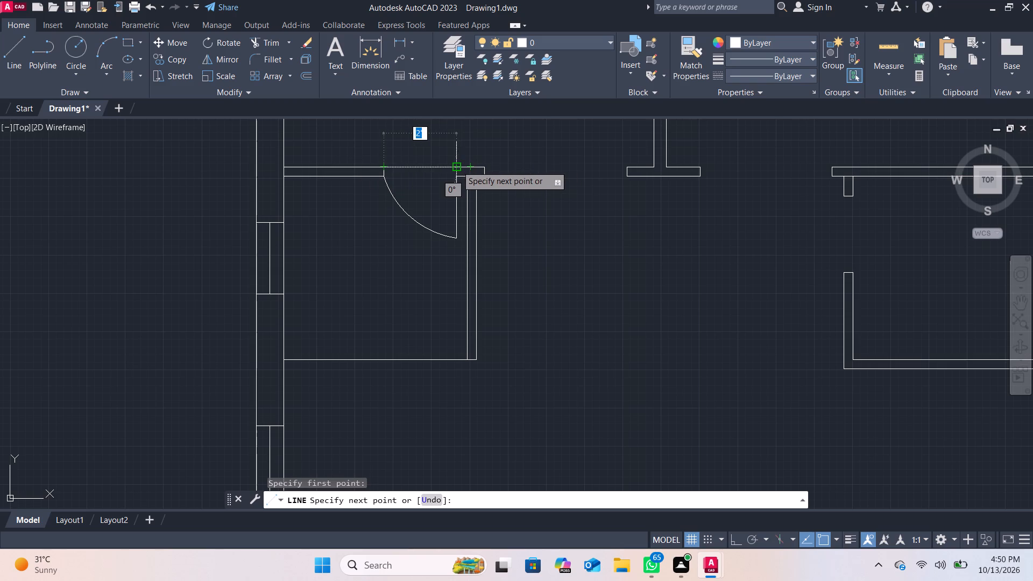
pyautogui.click(457, 166)
pyautogui.press('Escape')
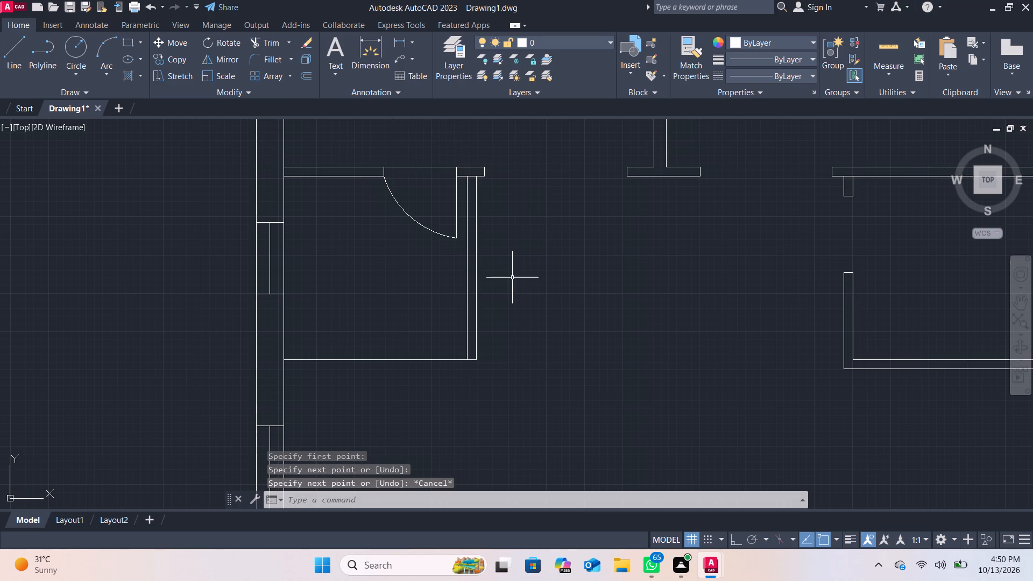
# Draw the upper-left room's door: leaf up from the T-shaped wall's left end in two segments, swing arc to the opposite partition end.
pyautogui.moveTo(512, 278); pyautogui.dragTo(518, 382, button='middle')
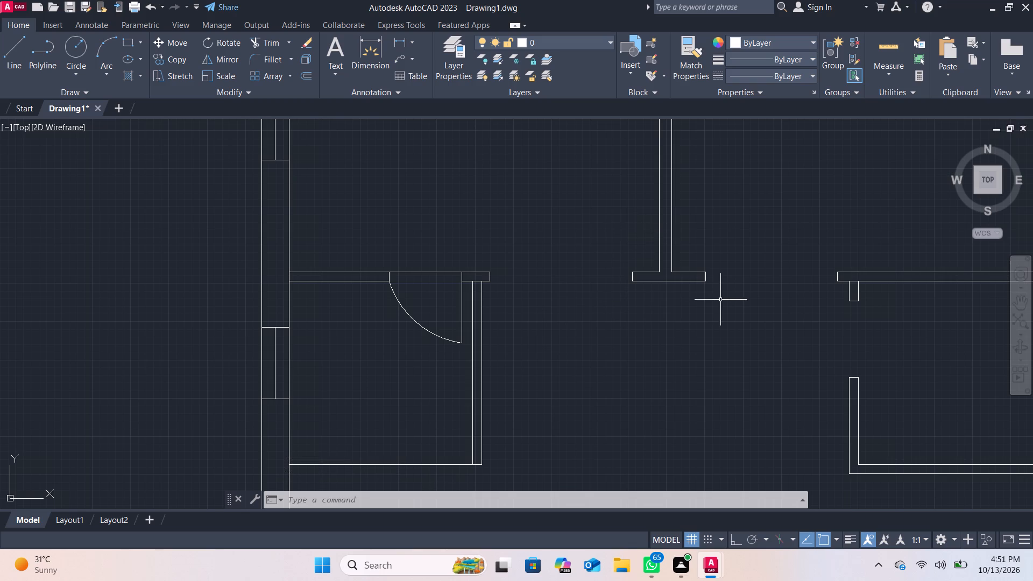
pyautogui.moveTo(659, 343); pyautogui.dragTo(652, 385, button='middle')
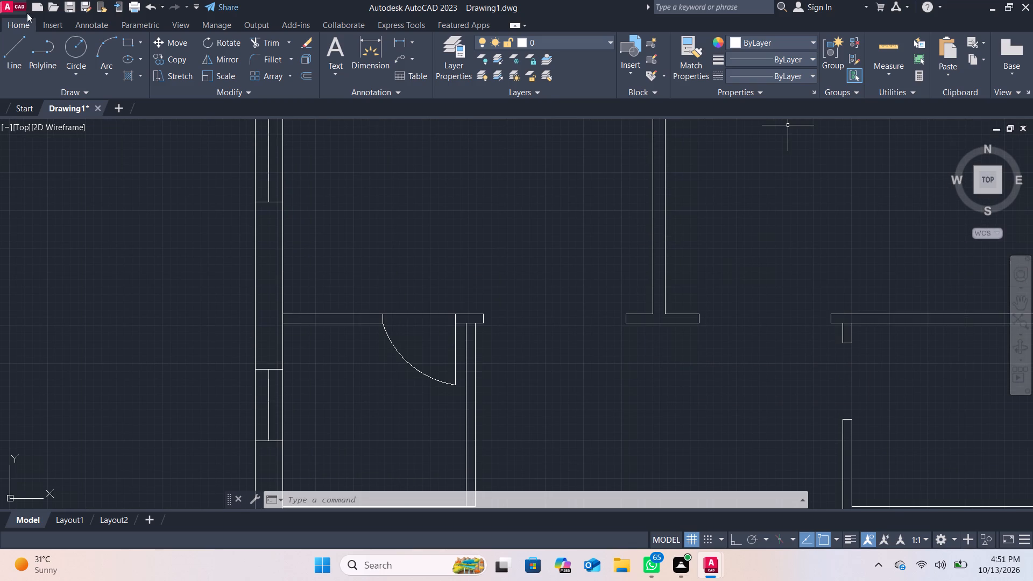
pyautogui.click(23, 46)
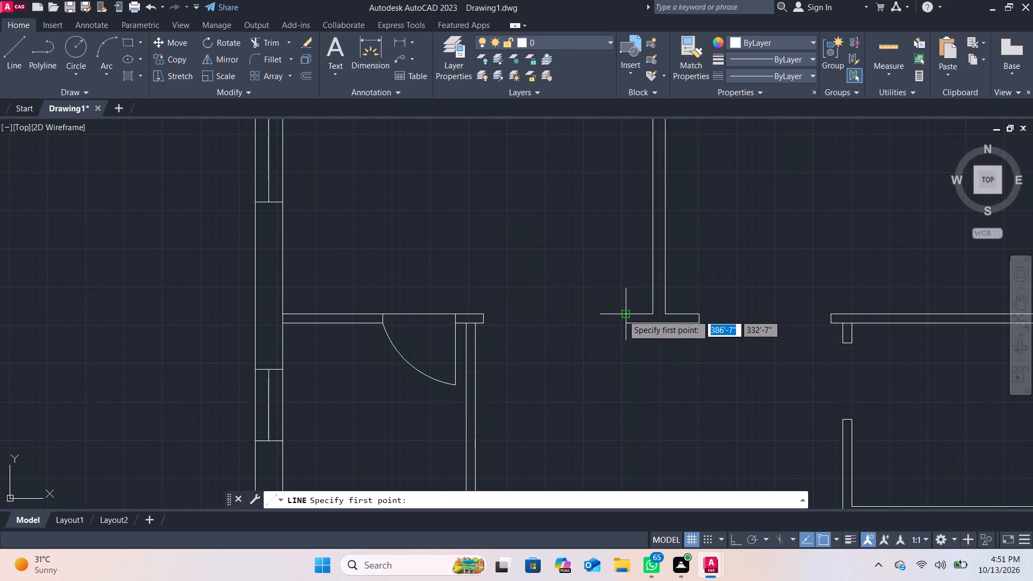
pyautogui.click(622, 315)
pyautogui.click(624, 239)
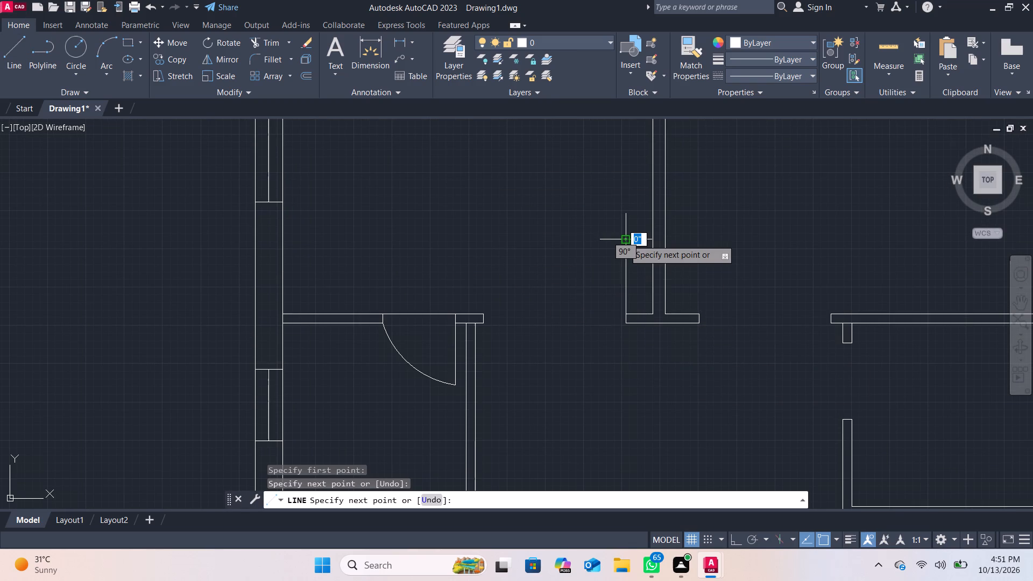
pyautogui.click(621, 201)
pyautogui.press('Escape')
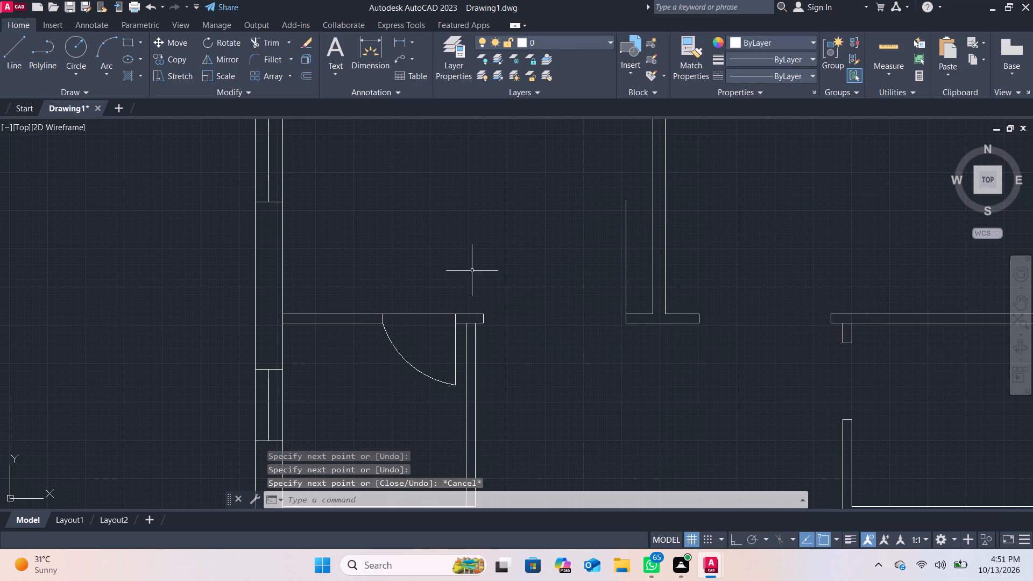
pyautogui.click(102, 45)
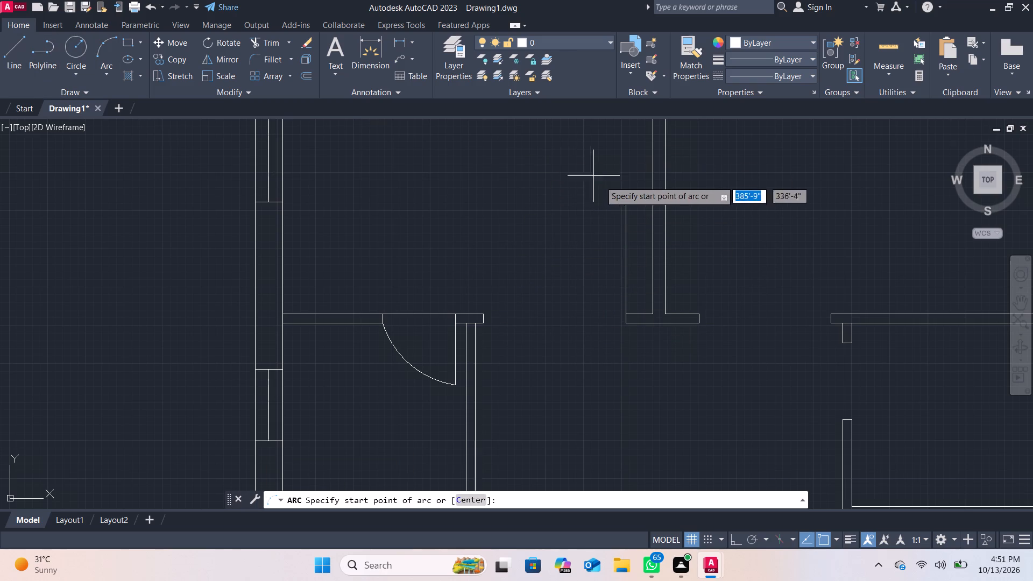
pyautogui.click(625, 200)
pyautogui.click(539, 219)
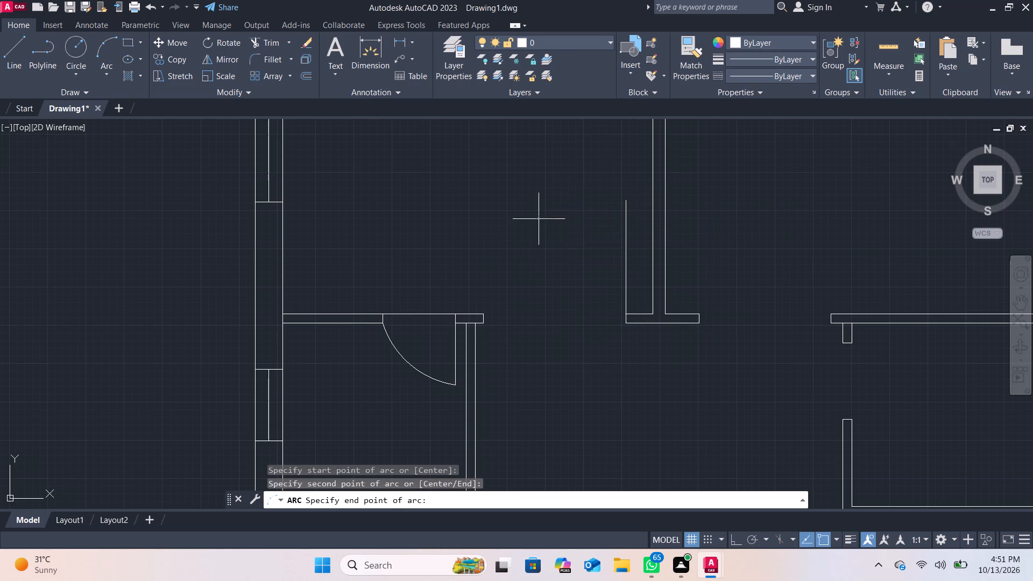
pyautogui.click(483, 311)
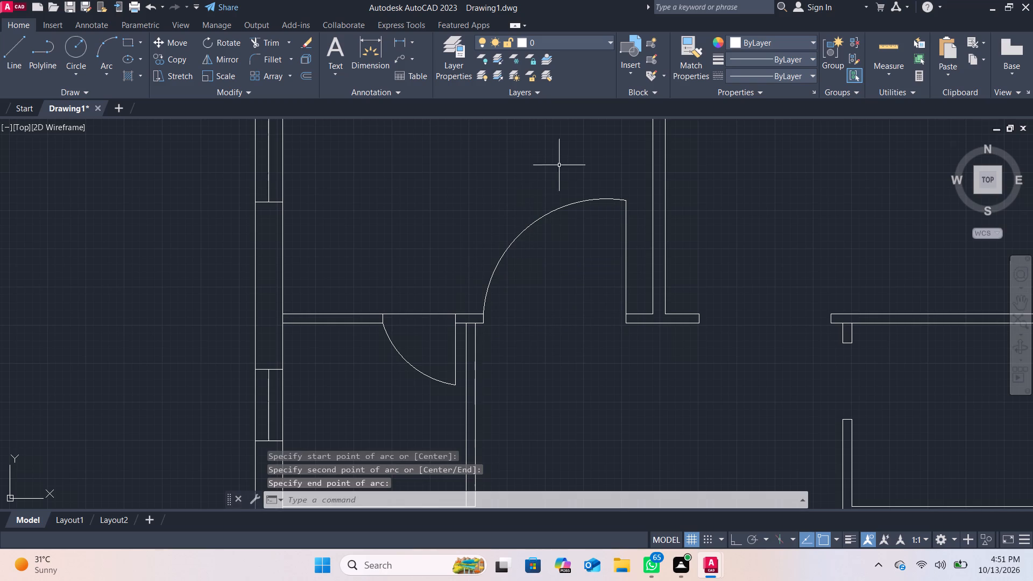
# Draw a line across the upper-left room's door opening along the partition's lower face, joining both jambs.
pyautogui.click(17, 54)
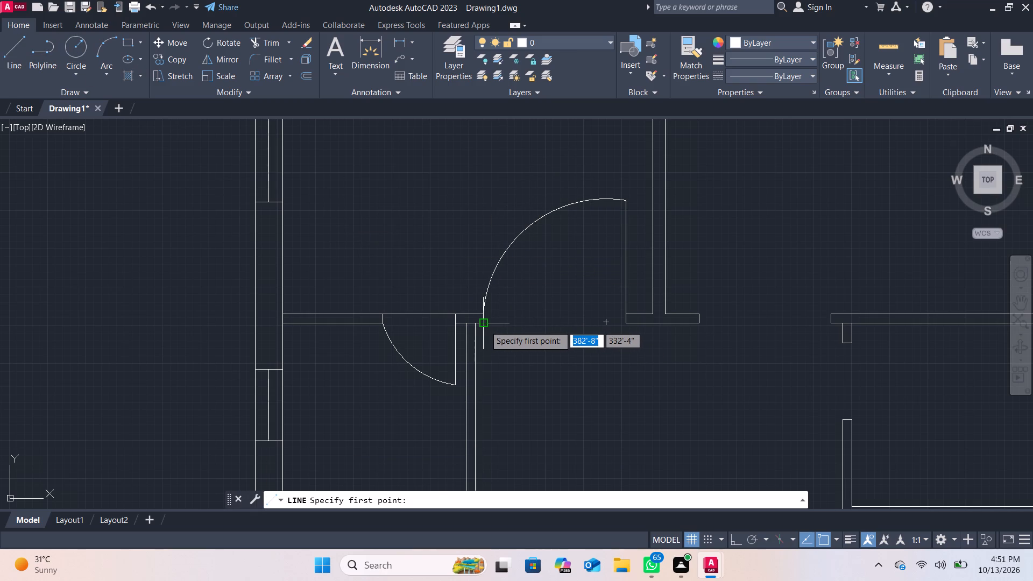
pyautogui.click(485, 325)
pyautogui.click(624, 325)
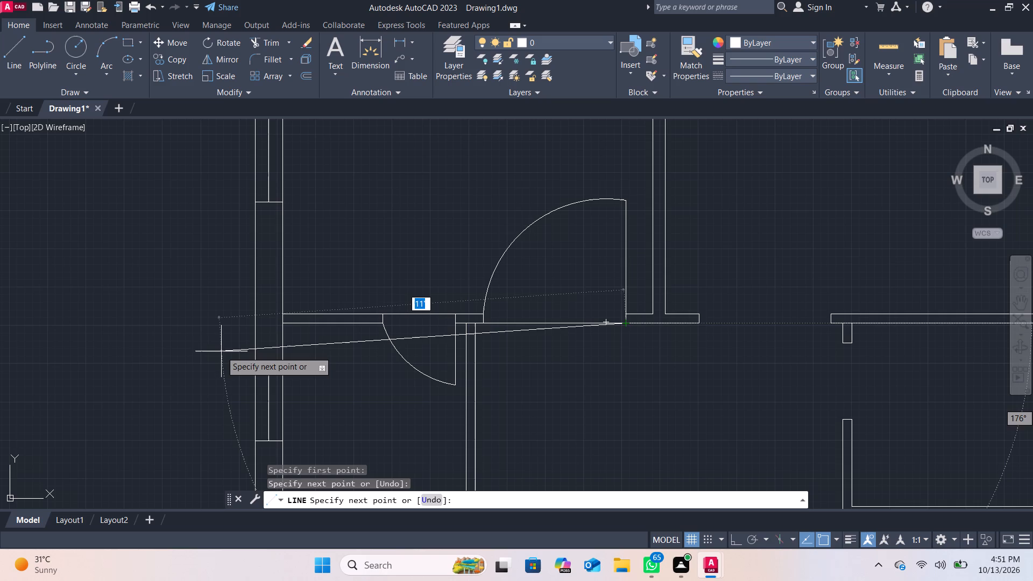
pyautogui.press('Escape')
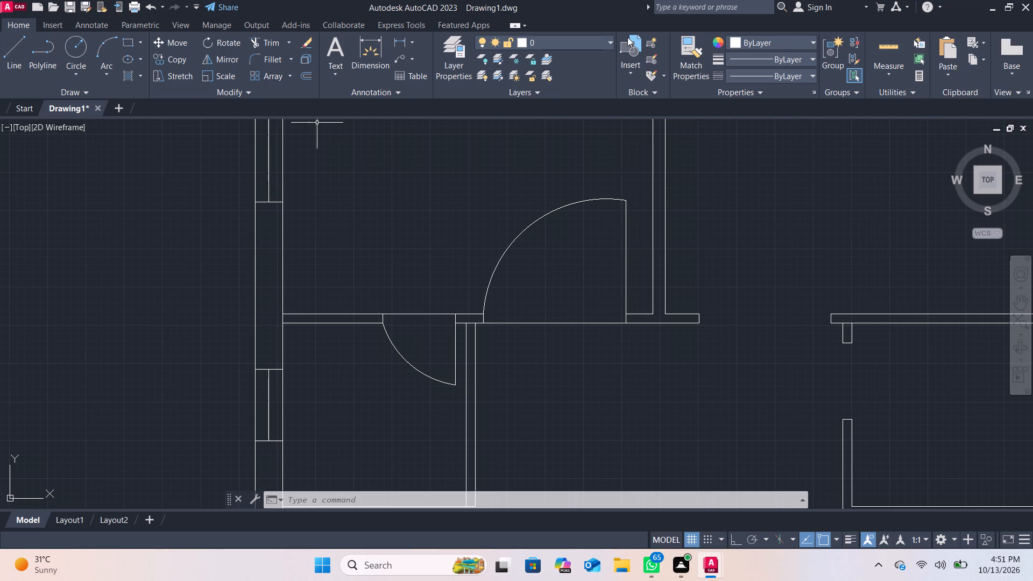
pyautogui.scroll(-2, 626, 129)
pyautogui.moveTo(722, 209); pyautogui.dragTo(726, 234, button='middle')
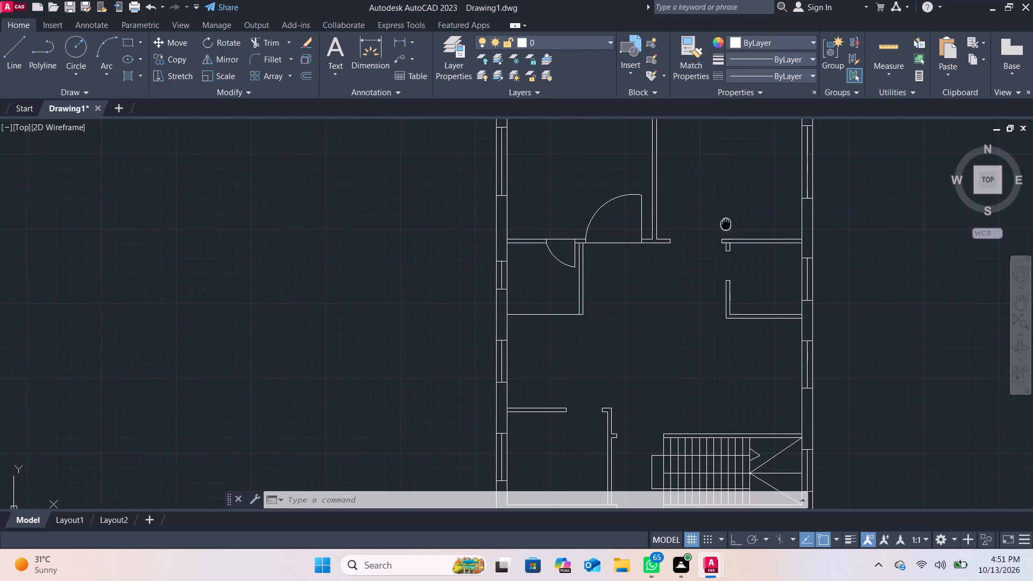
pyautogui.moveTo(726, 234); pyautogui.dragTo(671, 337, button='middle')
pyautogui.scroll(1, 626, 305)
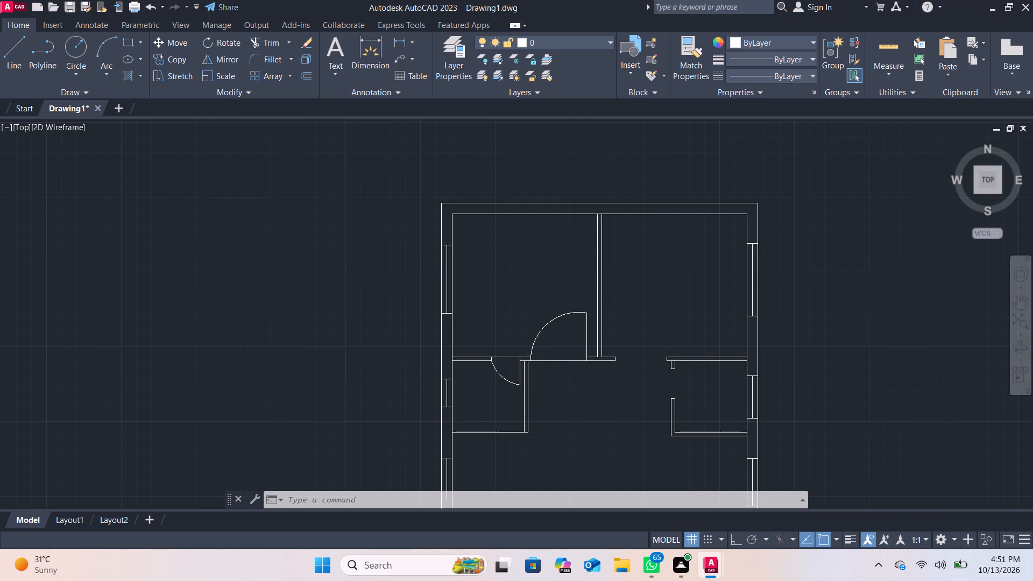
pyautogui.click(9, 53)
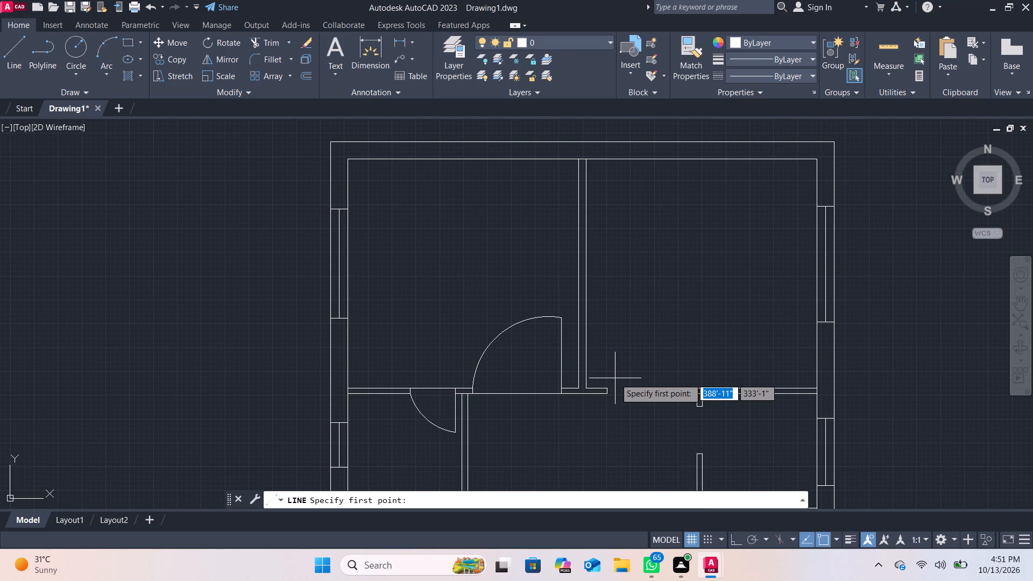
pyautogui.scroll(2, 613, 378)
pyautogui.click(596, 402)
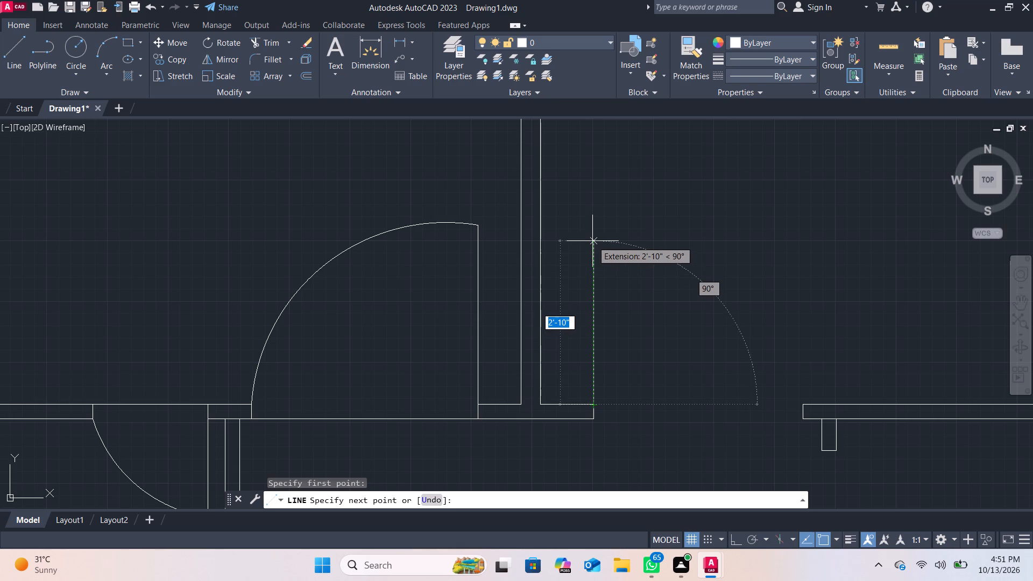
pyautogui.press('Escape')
# Draw the upper-right room's door leaf, a vertical line about 2'-8" long ending at the upper corner of the T-shaped wall's right end.
pyautogui.click(18, 57)
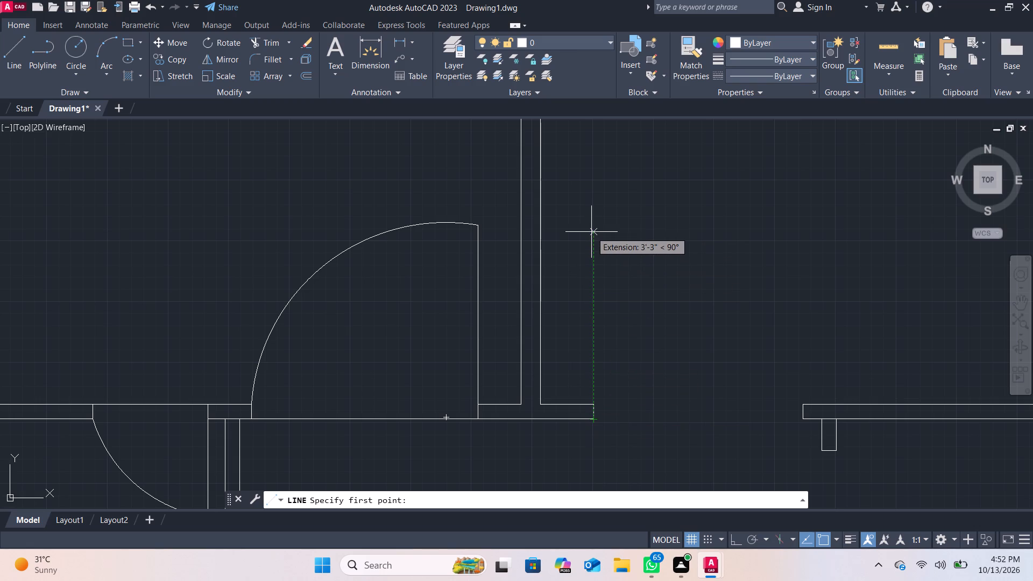
pyautogui.click(591, 249)
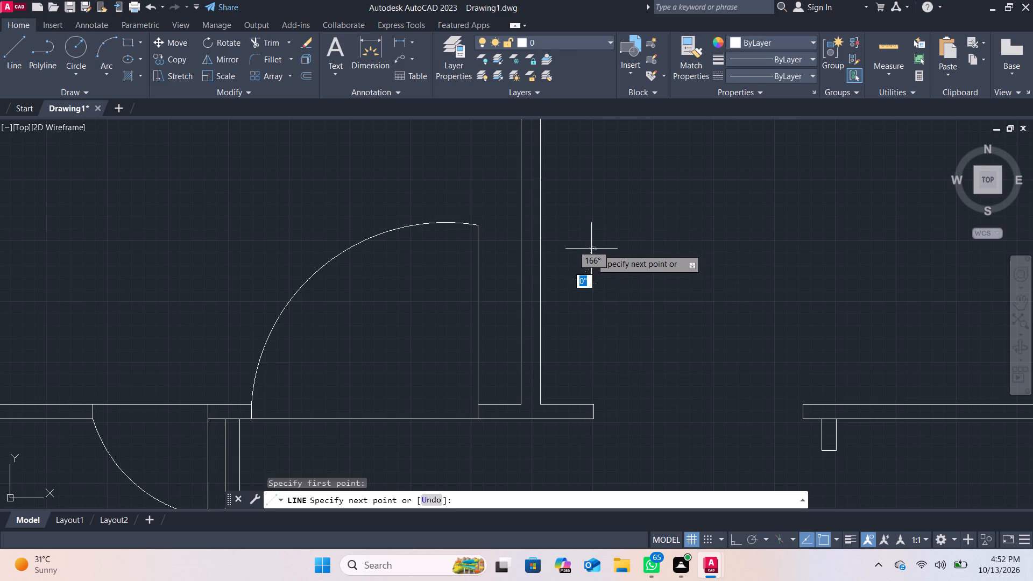
pyautogui.click(593, 403)
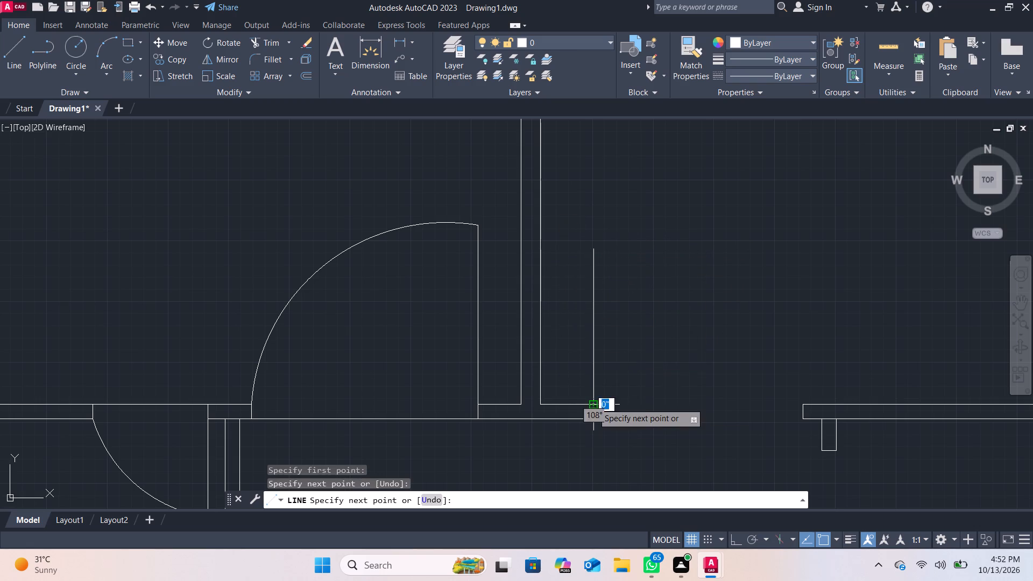
pyautogui.press('Escape')
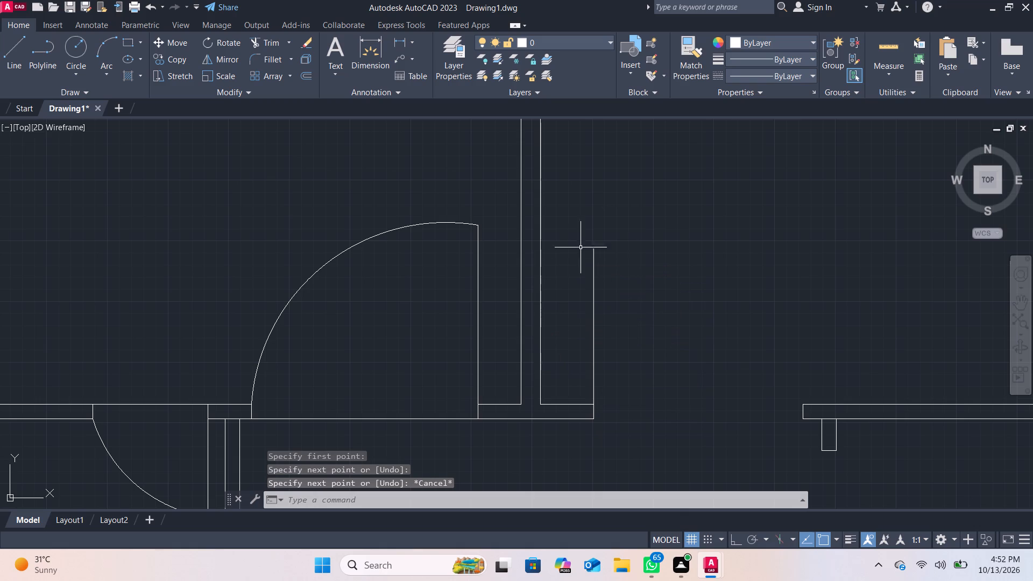
# Draw the upper-right room's door swing arc from the leaf's top end to the upper corner of the opposite partition end.
pyautogui.click(9, 46)
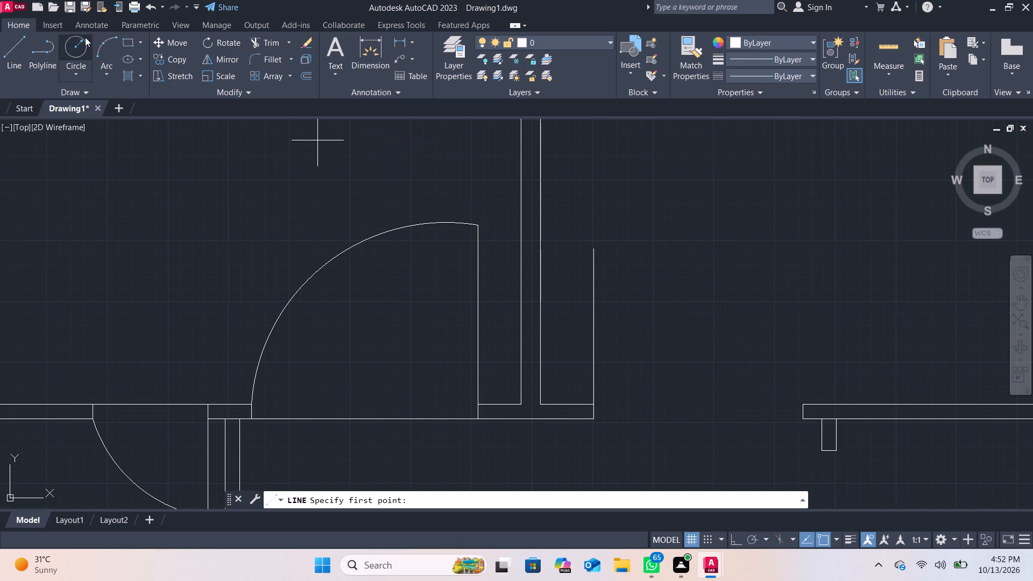
pyautogui.click(107, 40)
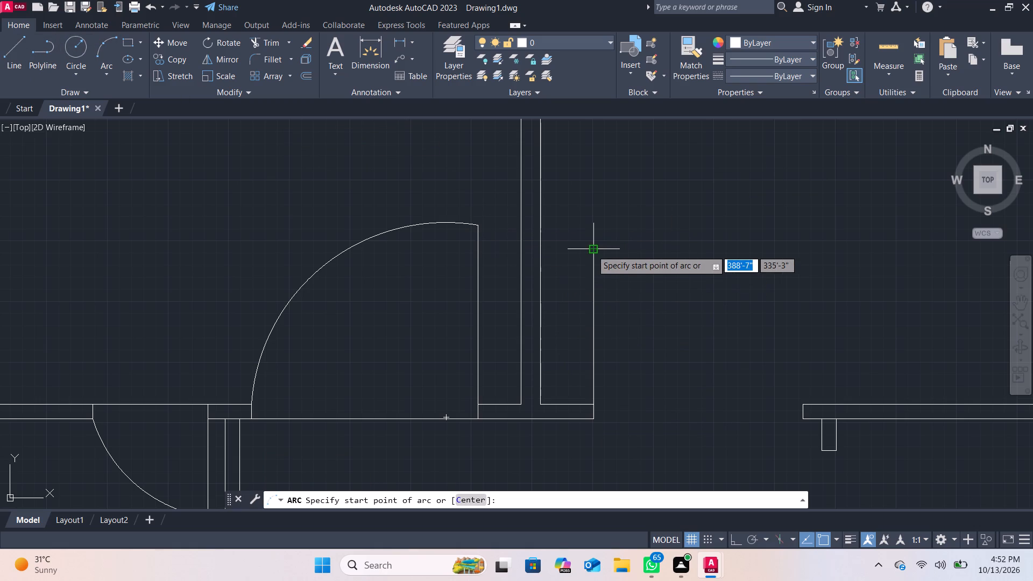
pyautogui.click(592, 250)
pyautogui.click(737, 302)
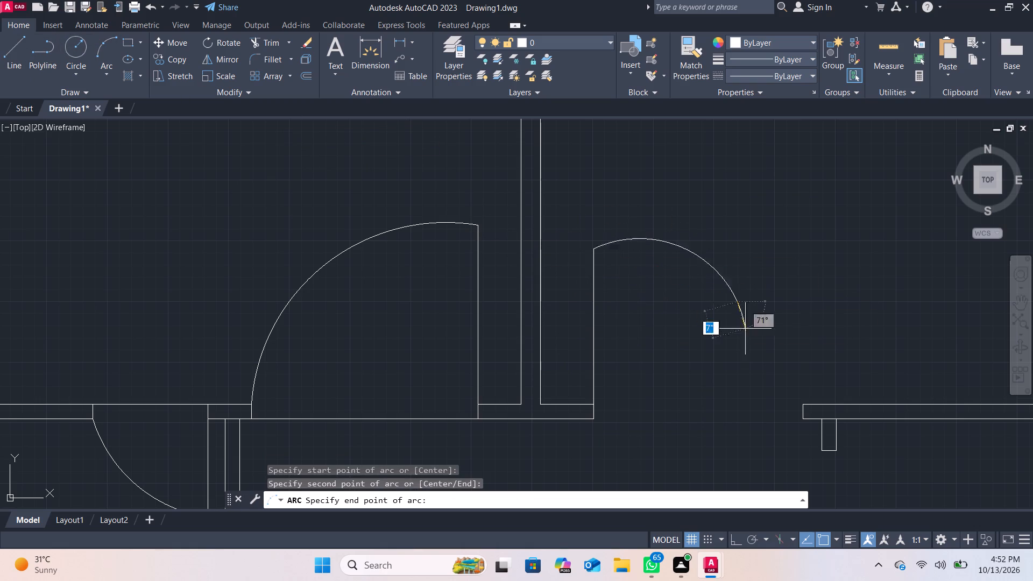
pyautogui.click(799, 406)
# Outline the small right-hand room's door leaf as a thin horizontal strip about 2'-4" into the room, starting and ending at the upper wall stub.
pyautogui.scroll(-3, 800, 252)
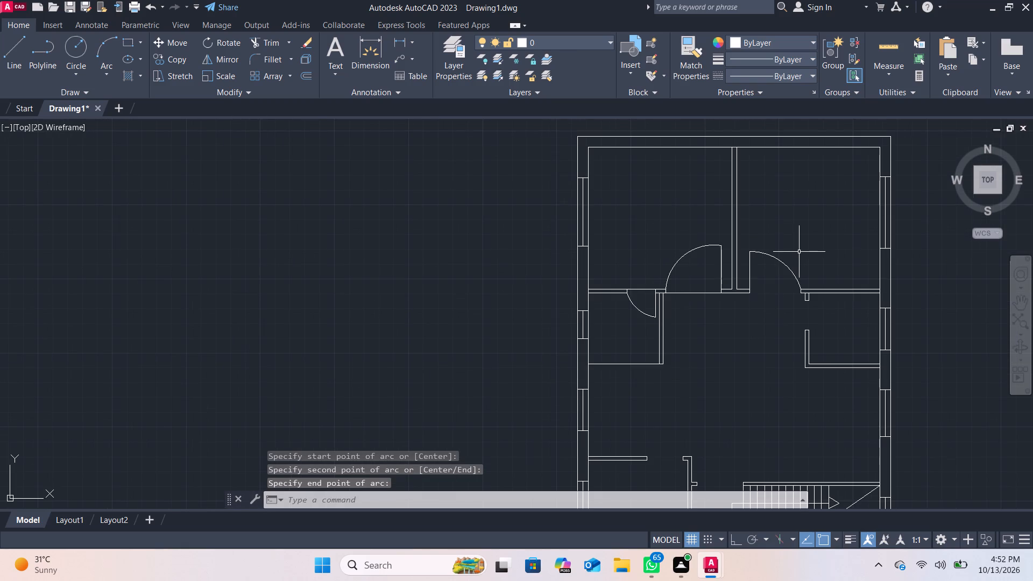
pyautogui.moveTo(799, 252); pyautogui.dragTo(649, 220, button='middle')
pyautogui.scroll(-1, 641, 212)
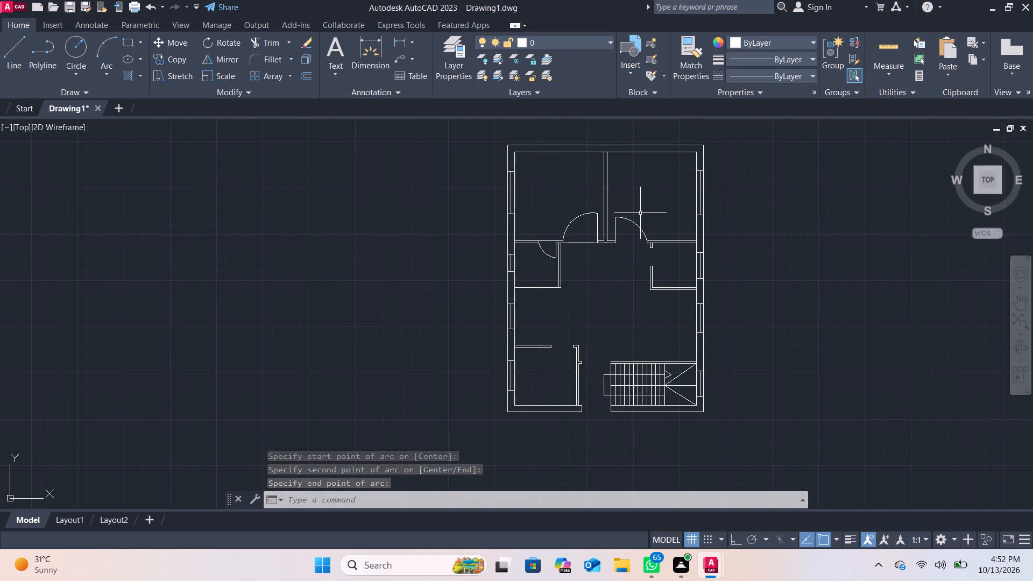
pyautogui.moveTo(646, 200); pyautogui.dragTo(648, 264, button='middle')
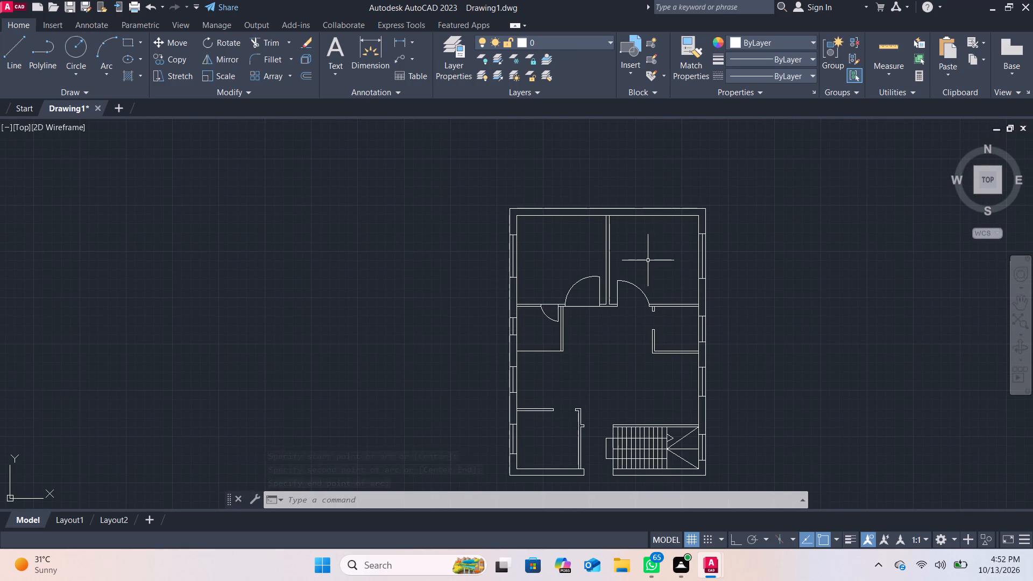
pyautogui.scroll(1, 641, 267)
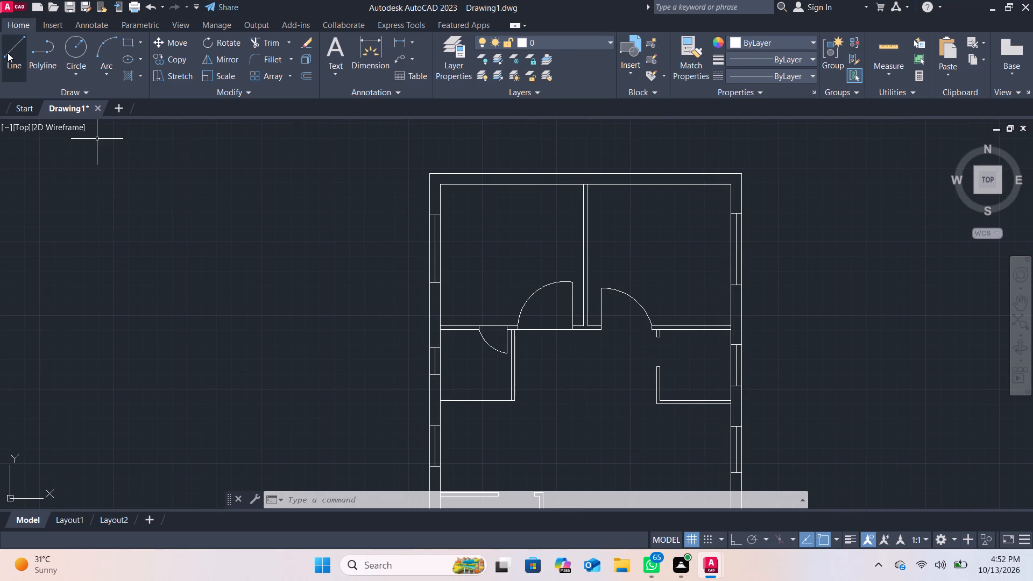
pyautogui.click(8, 53)
pyautogui.scroll(3, 571, 246)
pyautogui.moveTo(632, 407); pyautogui.dragTo(463, 72, button='middle')
pyautogui.scroll(-1, 619, 216)
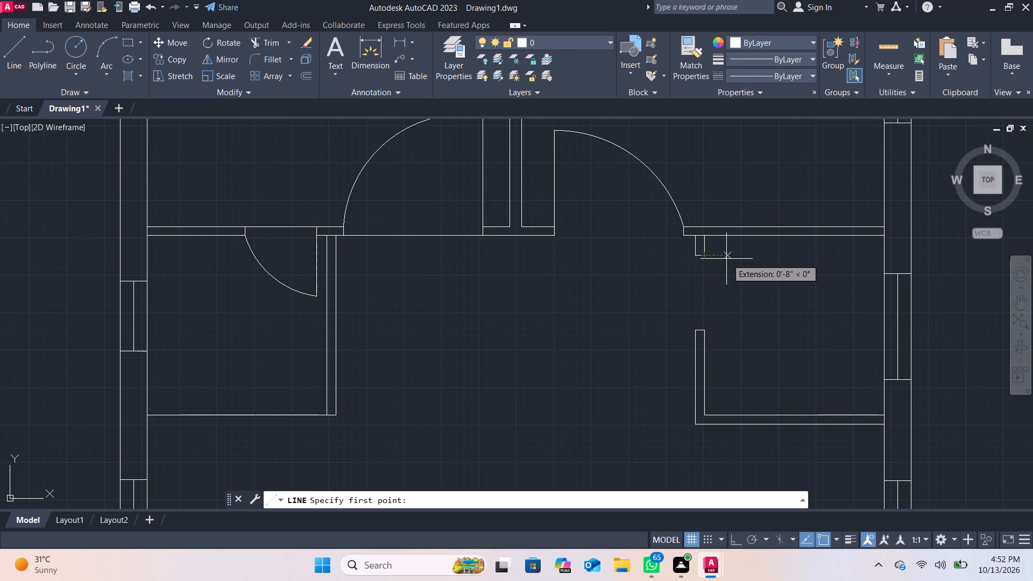
pyautogui.click(694, 258)
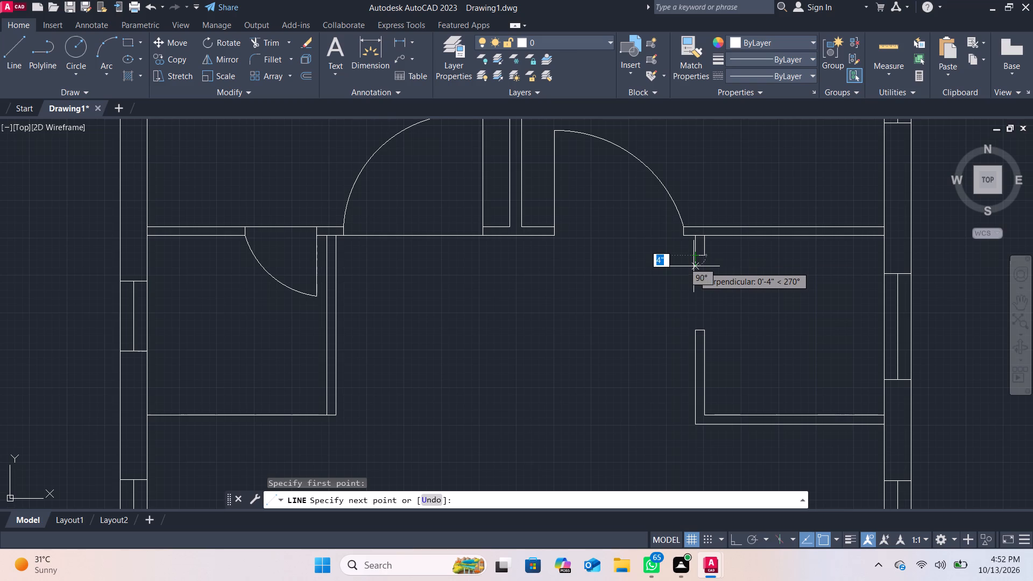
pyautogui.click(694, 265)
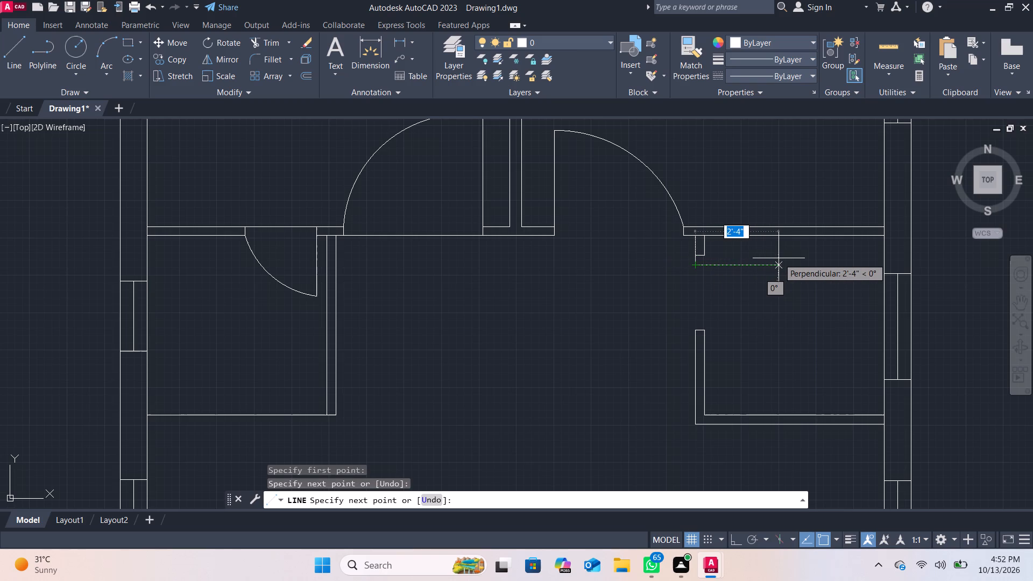
pyautogui.click(789, 258)
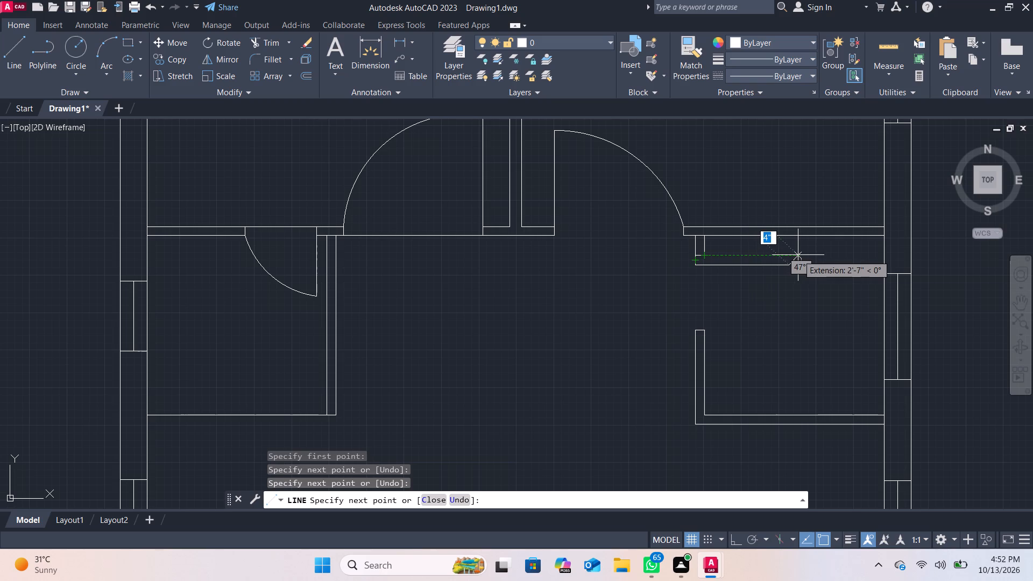
pyautogui.click(788, 257)
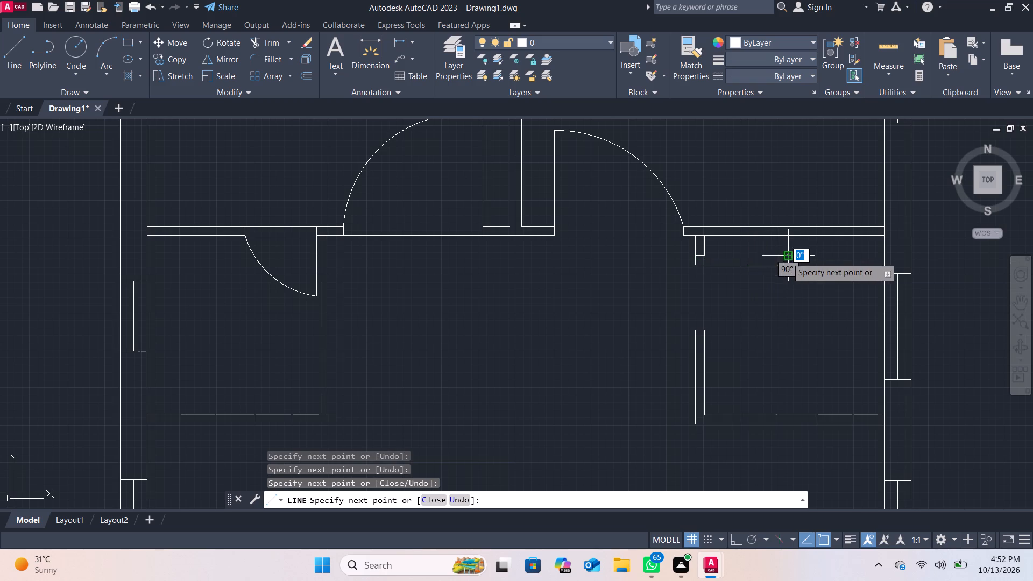
pyautogui.click(705, 256)
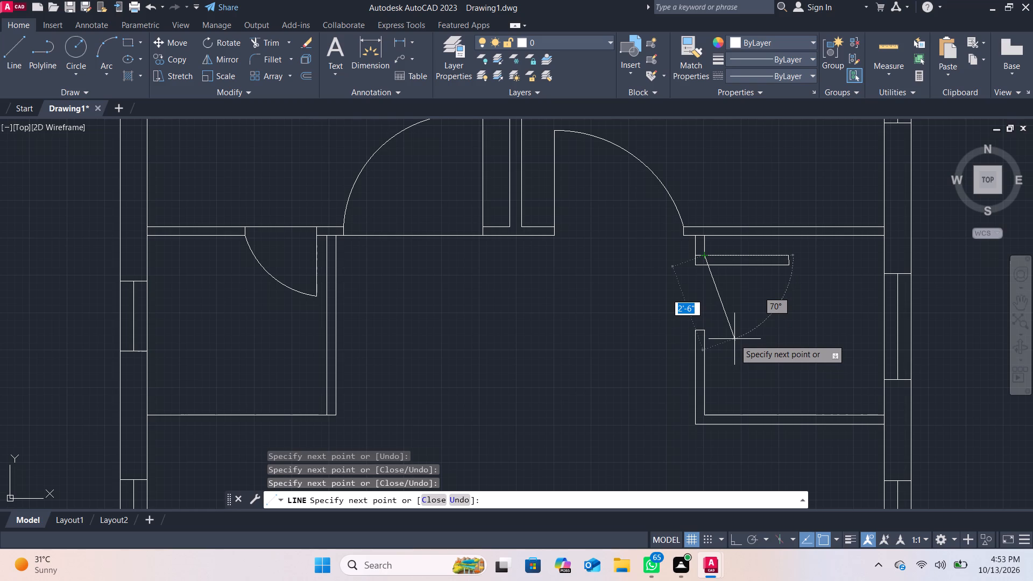
pyautogui.press('Escape')
# Erase the slightly slanted short line at the free end of the small right-hand room's door leaf.
pyautogui.scroll(1, 804, 274)
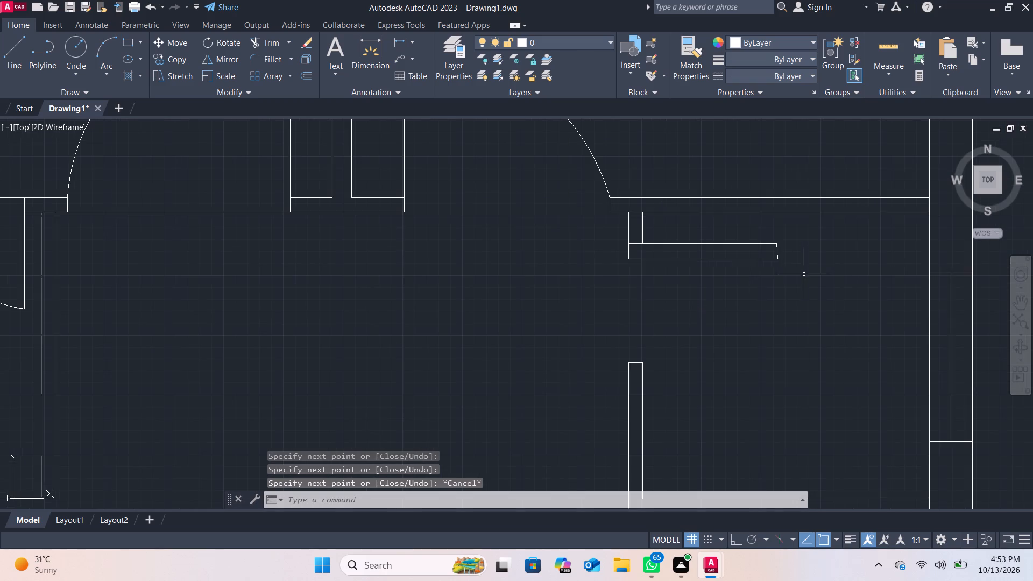
pyautogui.scroll(1, 804, 274)
pyautogui.click(759, 235)
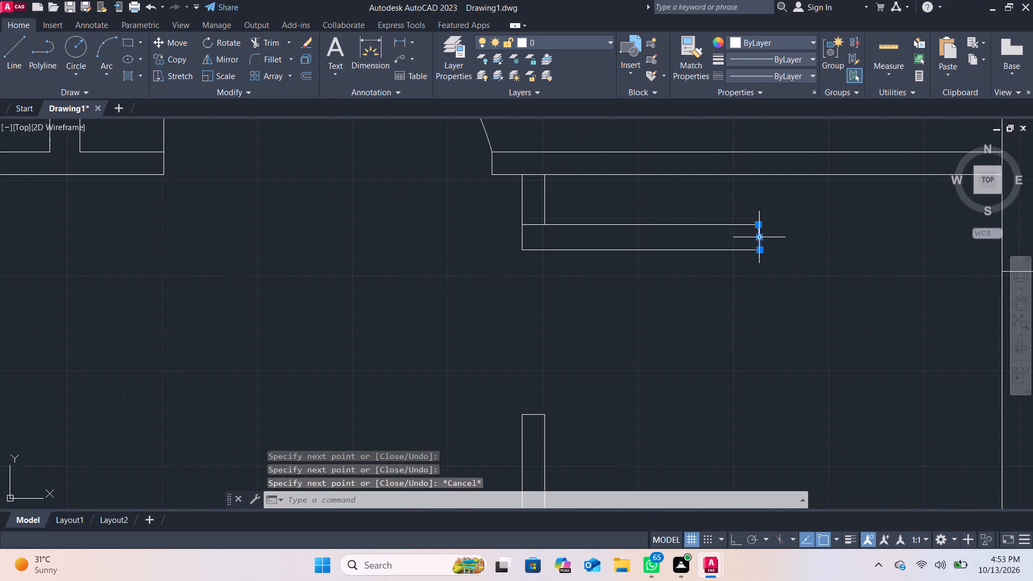
pyautogui.press('e')
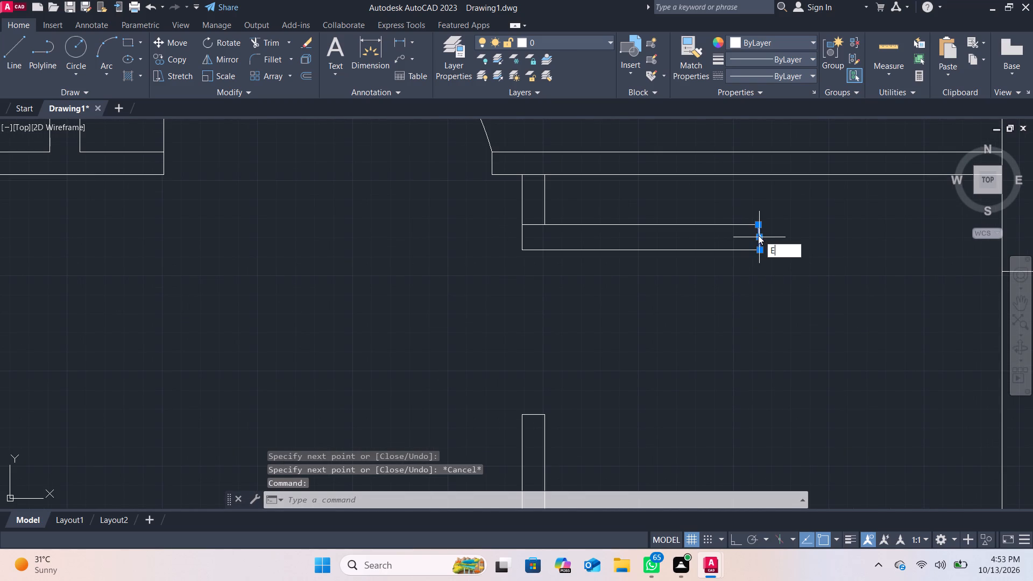
pyautogui.press('Return')
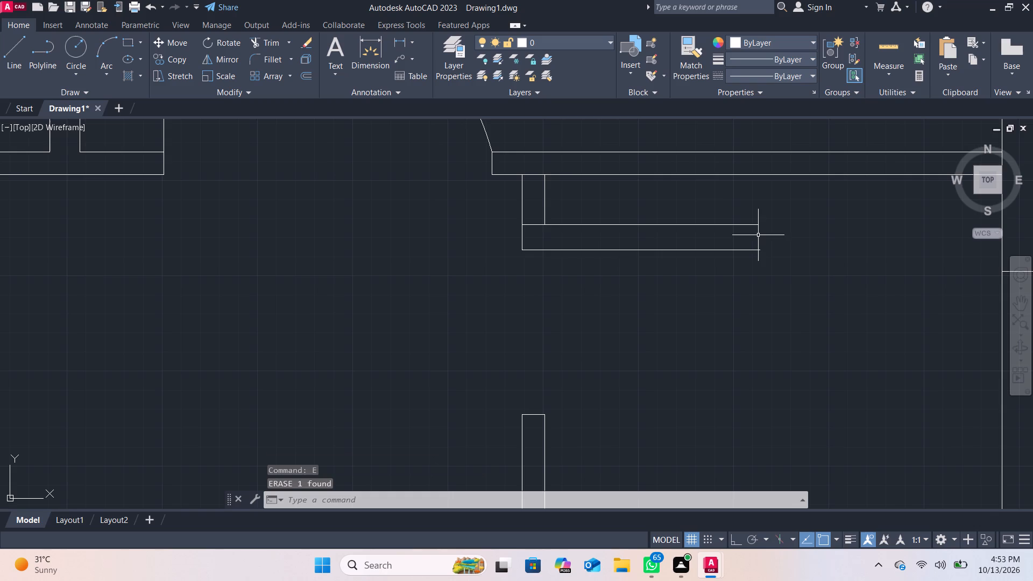
# Close the leaf's free end with a vertical line about 3" long and a short line joining it to the upper edge.
pyautogui.scroll(1, 768, 222)
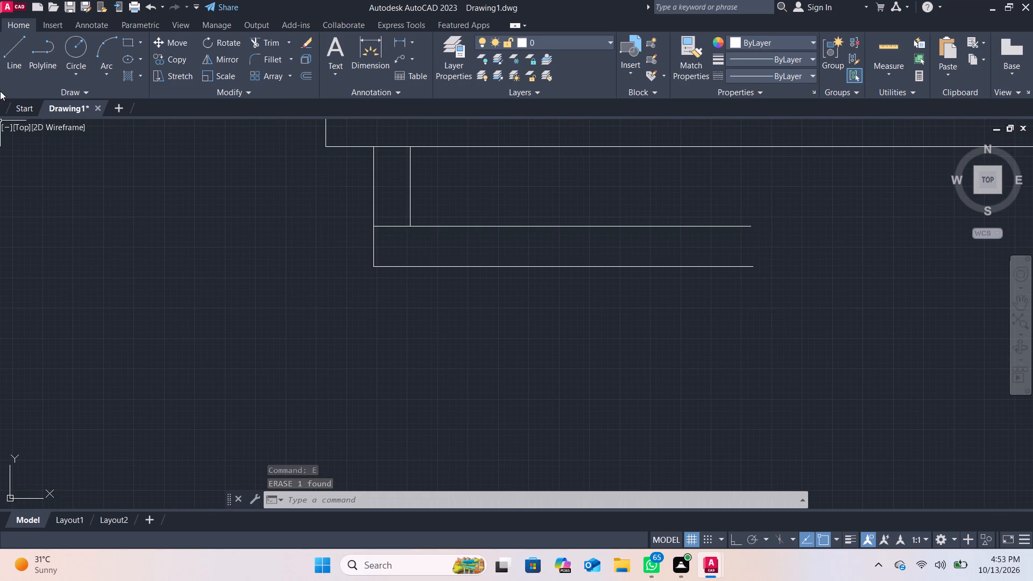
pyautogui.click(15, 58)
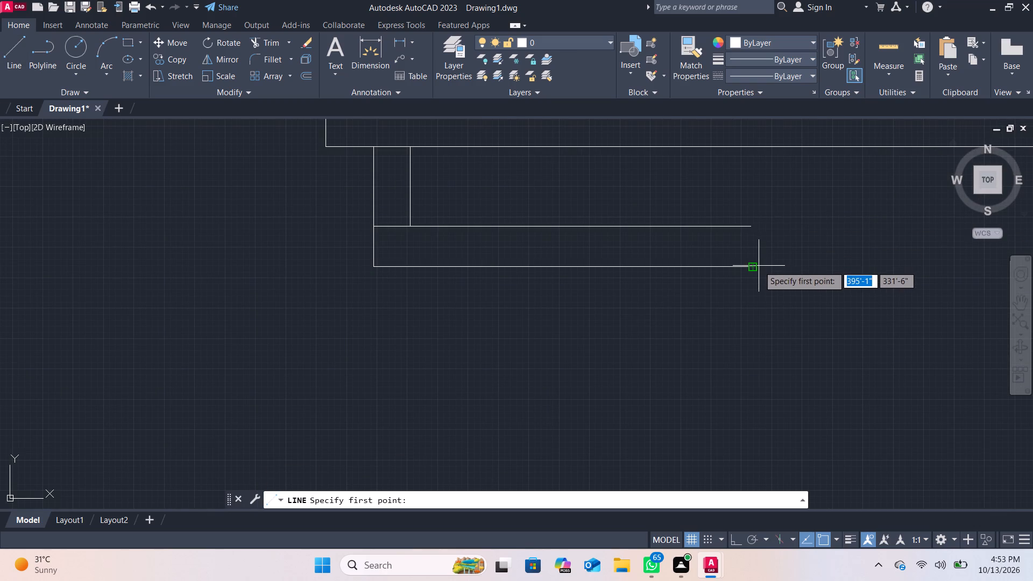
pyautogui.click(756, 266)
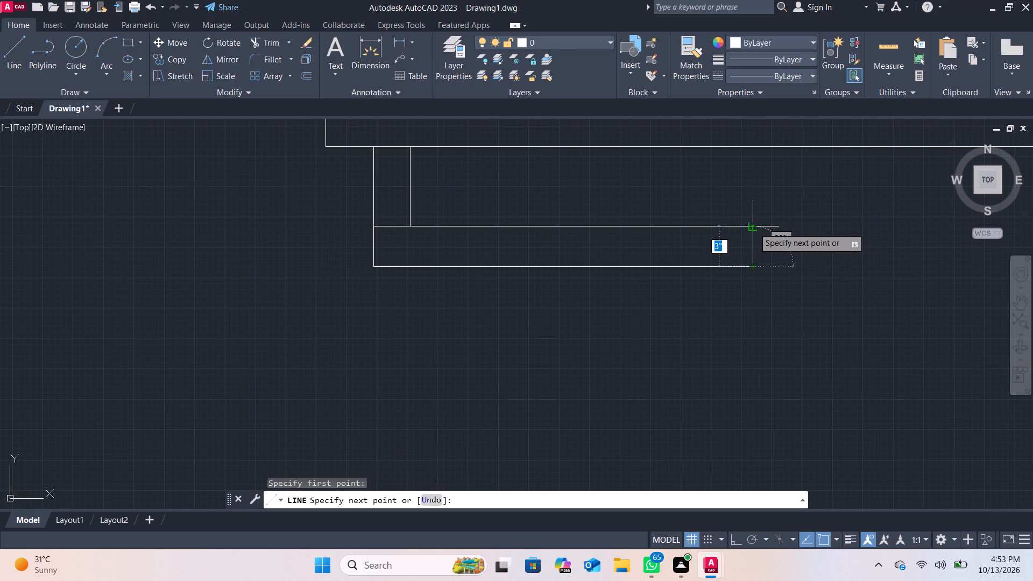
pyautogui.click(754, 228)
pyautogui.press('Escape')
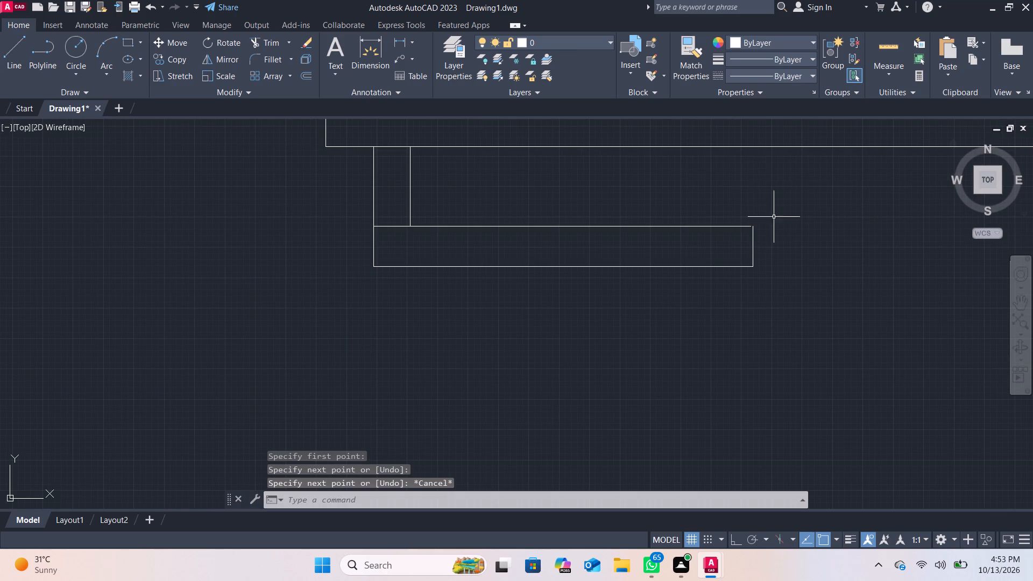
pyautogui.scroll(3, 767, 224)
pyautogui.moveTo(140, 71); pyautogui.dragTo(358, 101)
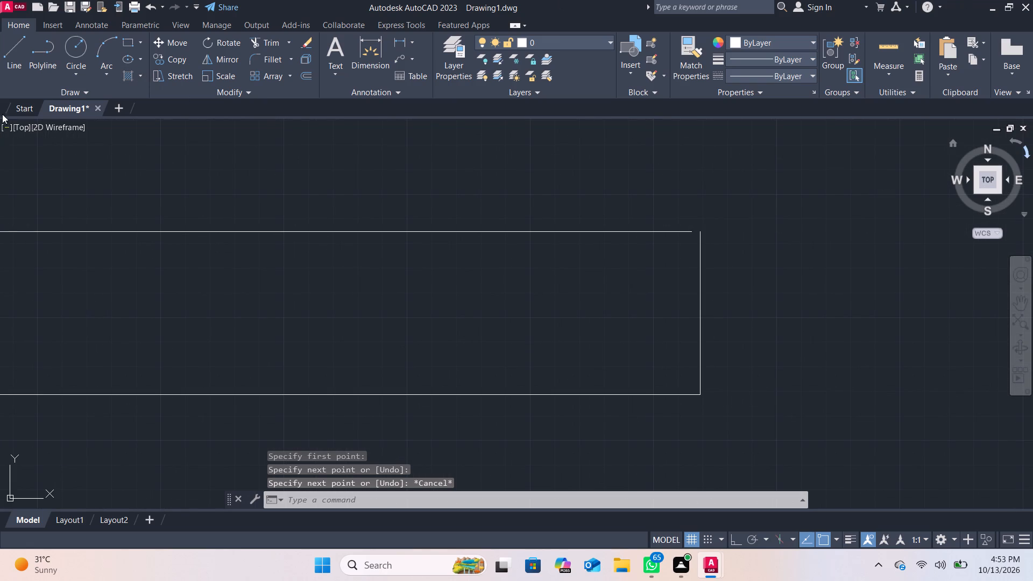
pyautogui.click(7, 54)
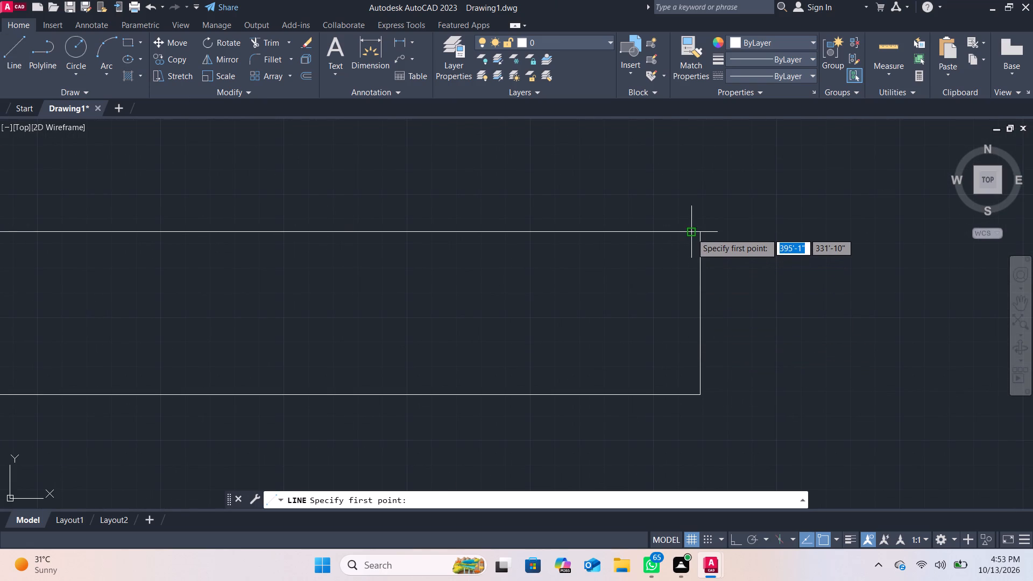
pyautogui.click(691, 233)
pyautogui.click(698, 233)
pyautogui.press('Escape')
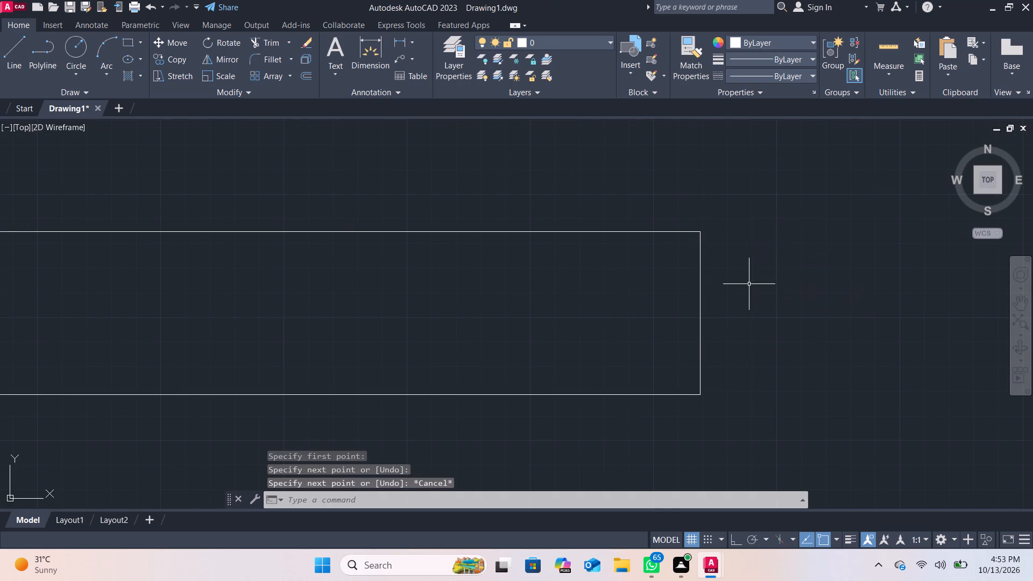
# Draw this door's swing arc from the lower jamb's inner corner to the lower corner of the leaf's free end.
pyautogui.scroll(-3, 746, 289)
pyautogui.scroll(-3, 747, 349)
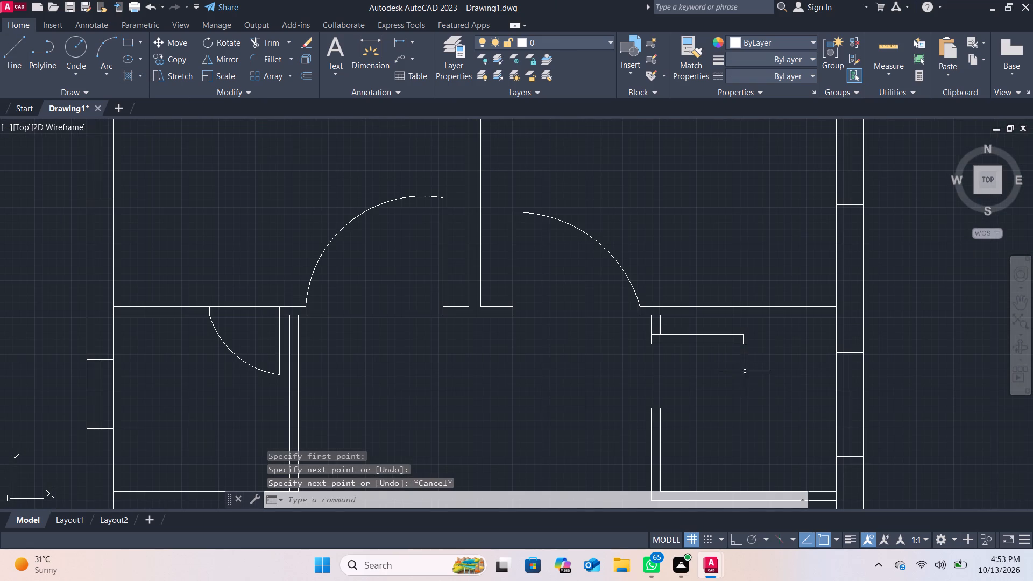
pyautogui.click(98, 53)
pyautogui.scroll(2, 683, 422)
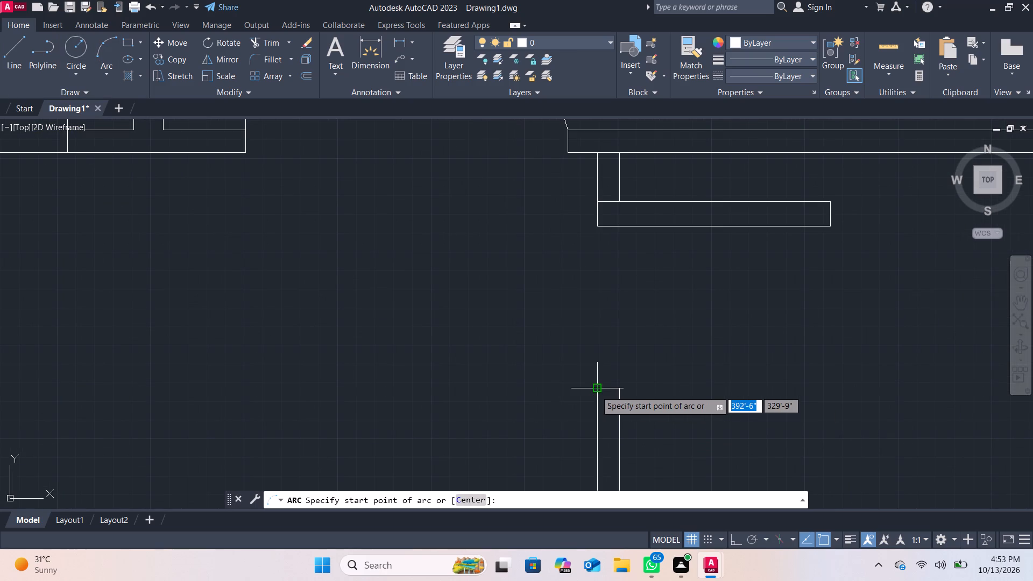
pyautogui.click(620, 389)
pyautogui.click(788, 284)
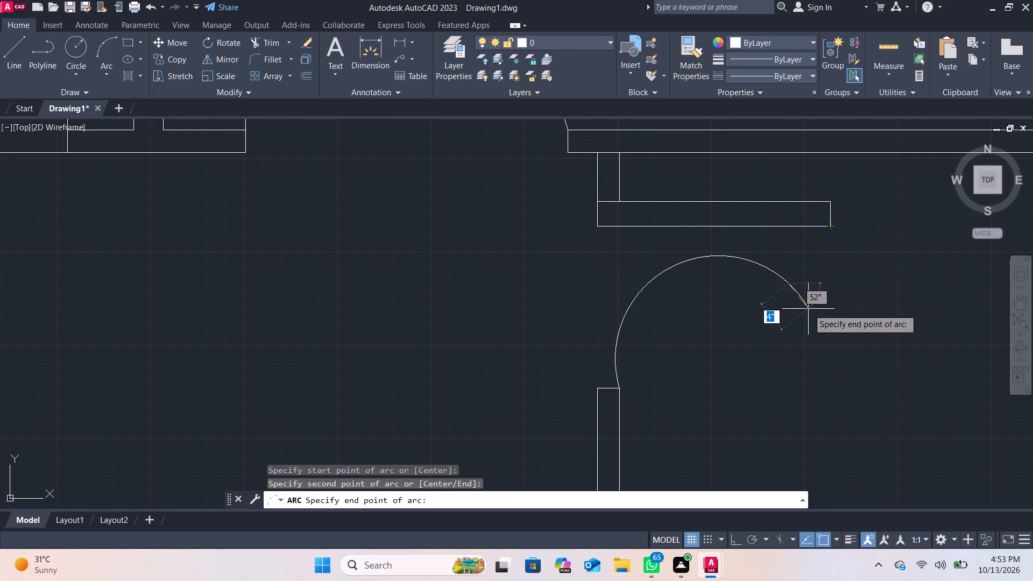
pyautogui.click(828, 228)
# Draw a vertical line across the small right-hand room's door opening along the partition's outer face, joining the leaf corner and lower jamb.
pyautogui.scroll(-2, 805, 366)
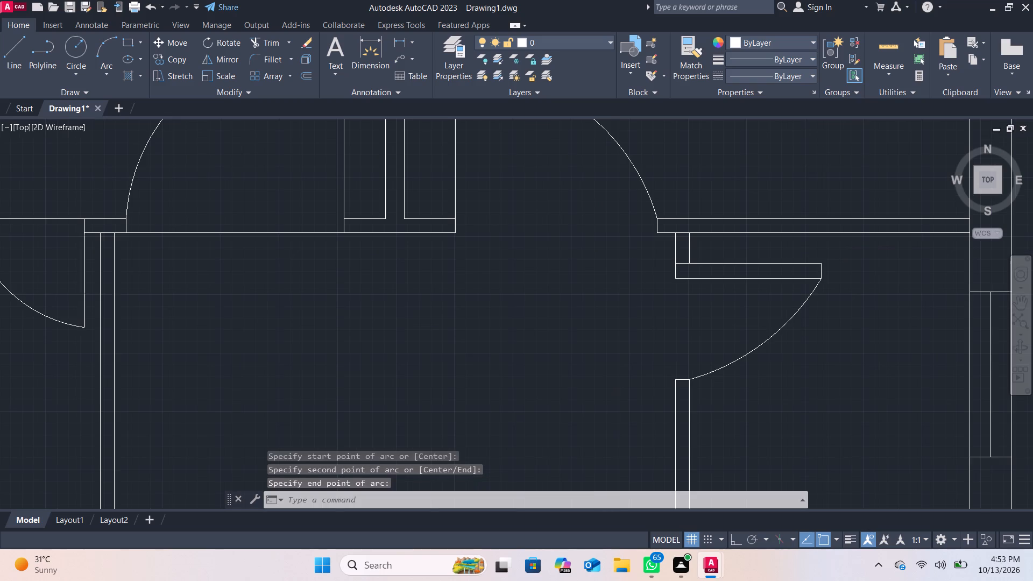
pyautogui.scroll(-1, 805, 366)
pyautogui.moveTo(805, 366); pyautogui.dragTo(805, 367, button='middle')
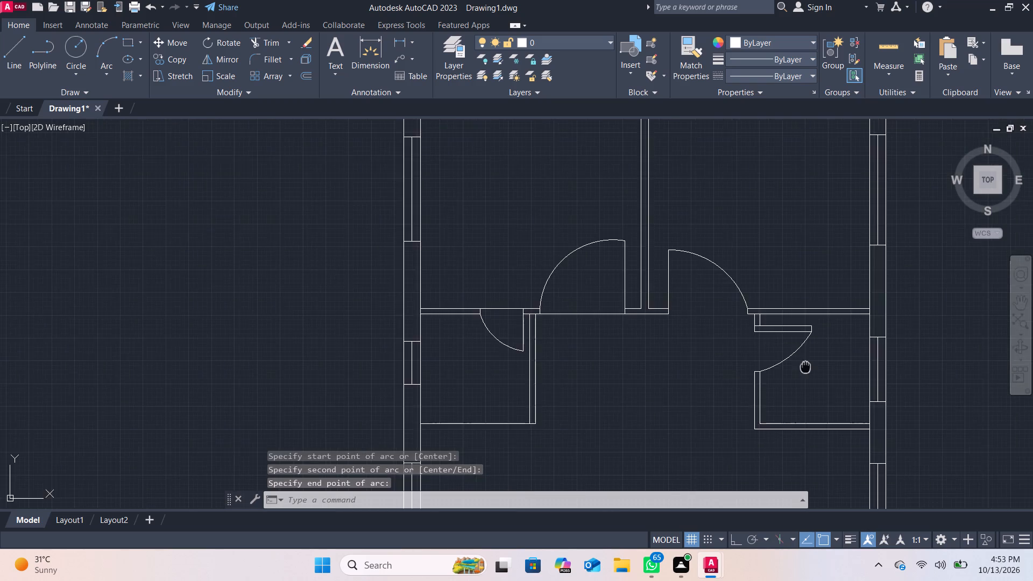
pyautogui.moveTo(805, 367); pyautogui.dragTo(699, 302, button='middle')
pyautogui.scroll(1, 697, 336)
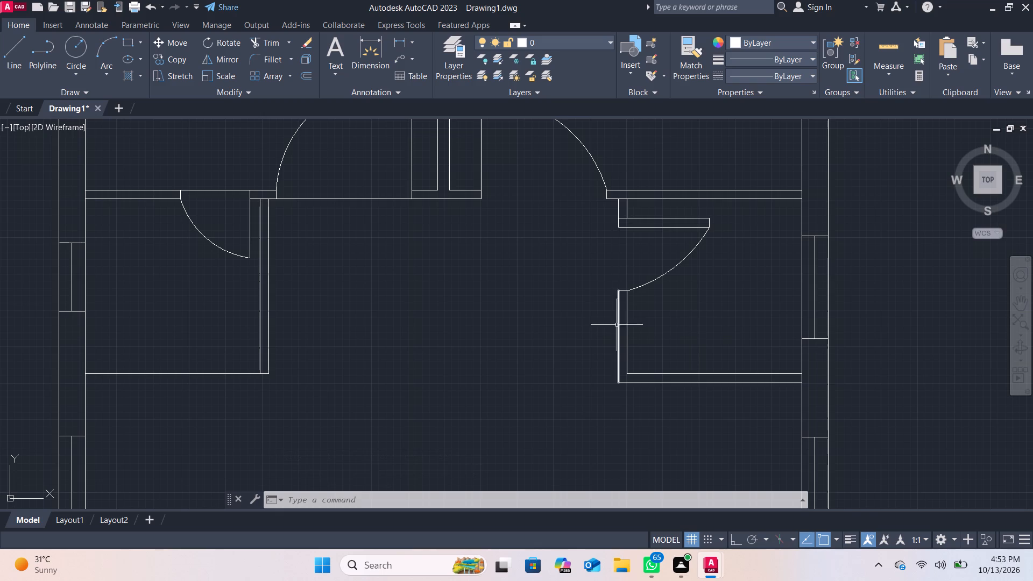
pyautogui.click(21, 65)
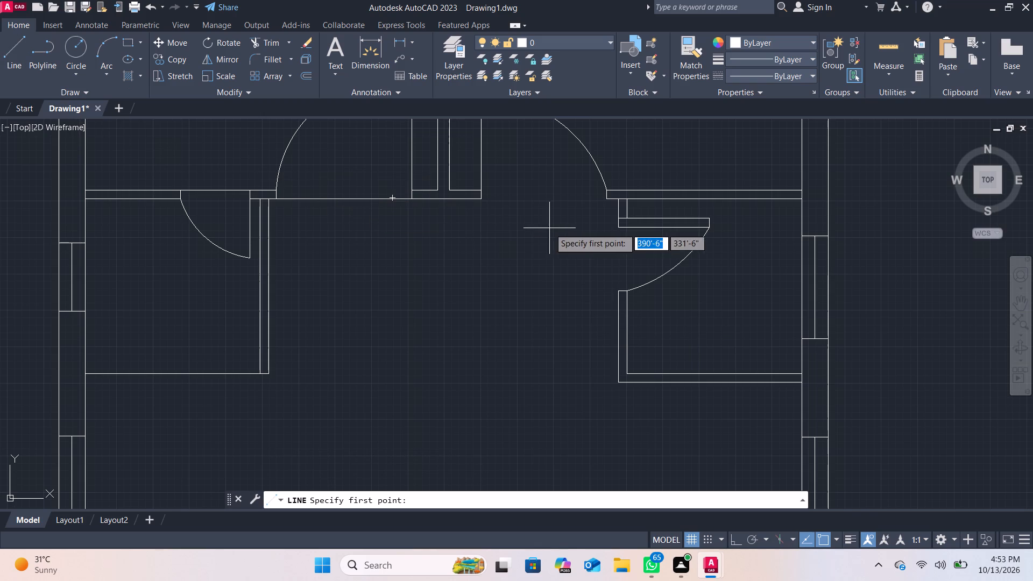
pyautogui.click(622, 231)
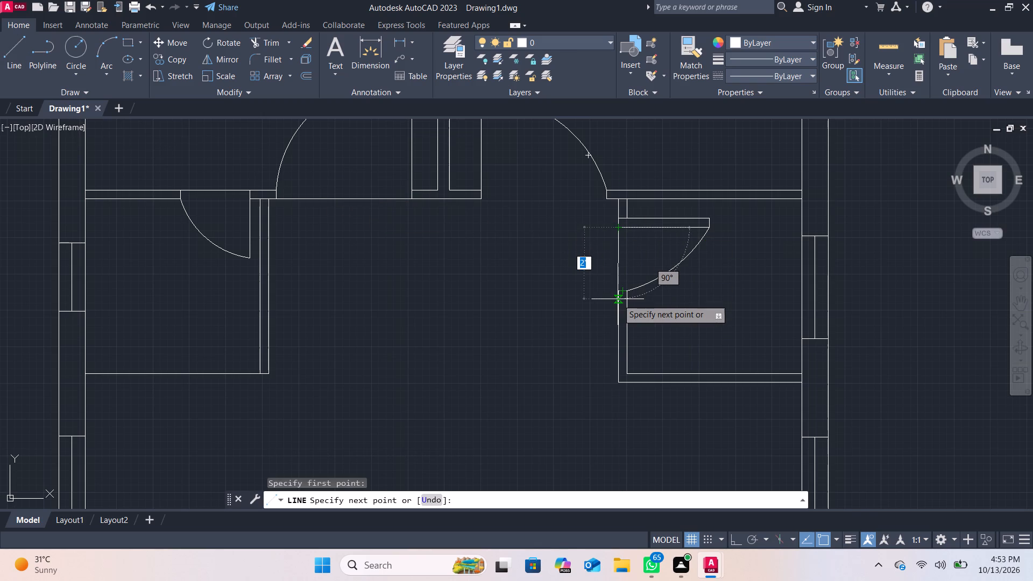
pyautogui.click(617, 291)
pyautogui.press('Escape')
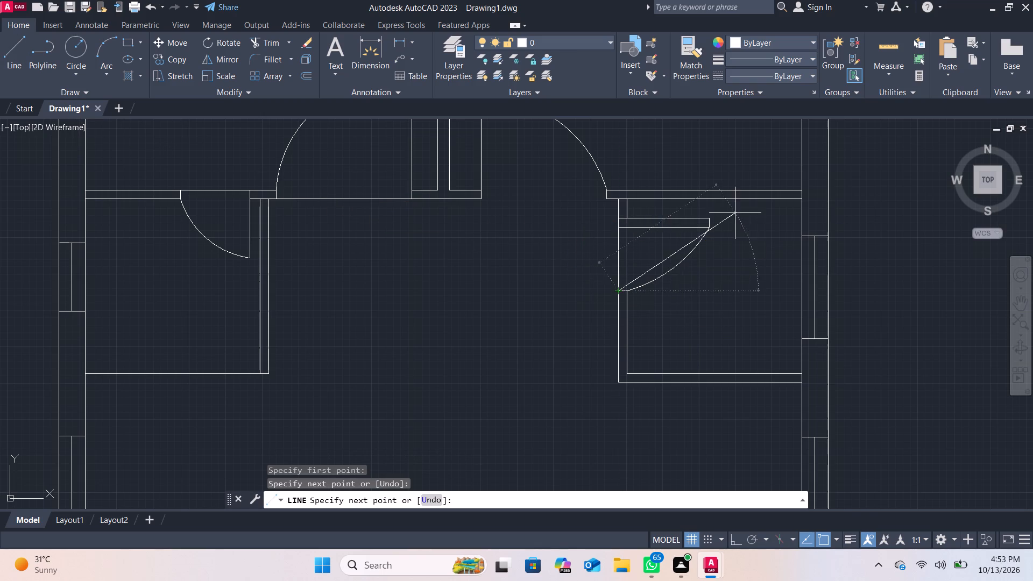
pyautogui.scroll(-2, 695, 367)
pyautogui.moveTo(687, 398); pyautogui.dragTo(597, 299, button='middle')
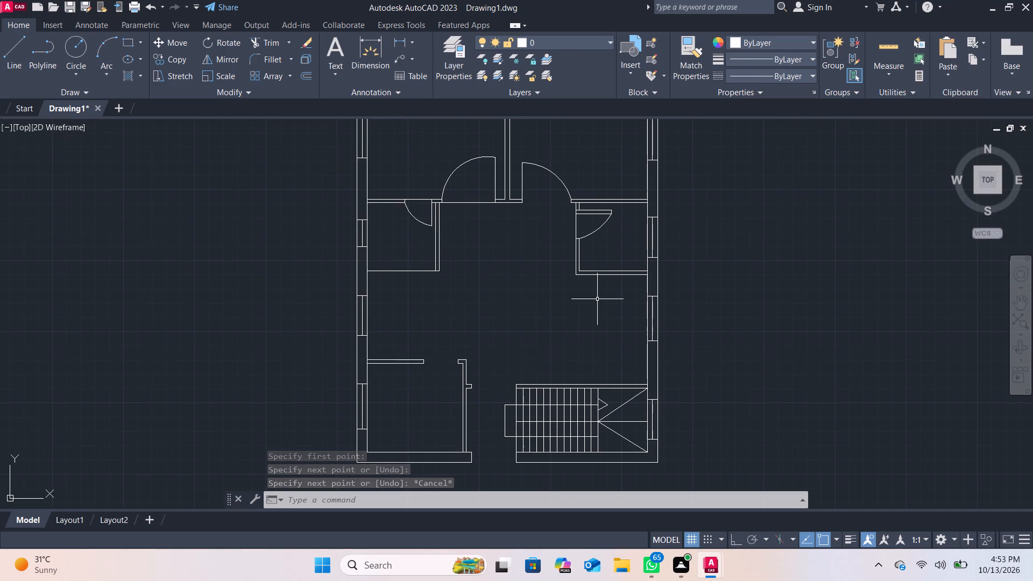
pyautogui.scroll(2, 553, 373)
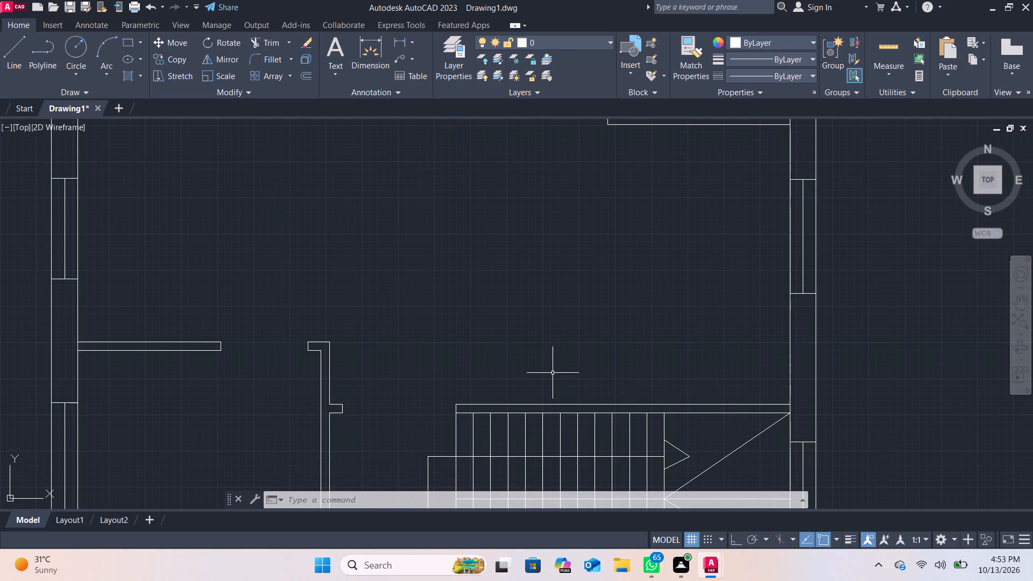
# Draw a vertical door leaf 3" wide and about 2'-1" long on the short wall stub opposite the staircase wall, closing it at the stub's upper corner.
pyautogui.moveTo(550, 372); pyautogui.dragTo(534, 215, button='middle')
pyautogui.scroll(1, 207, 229)
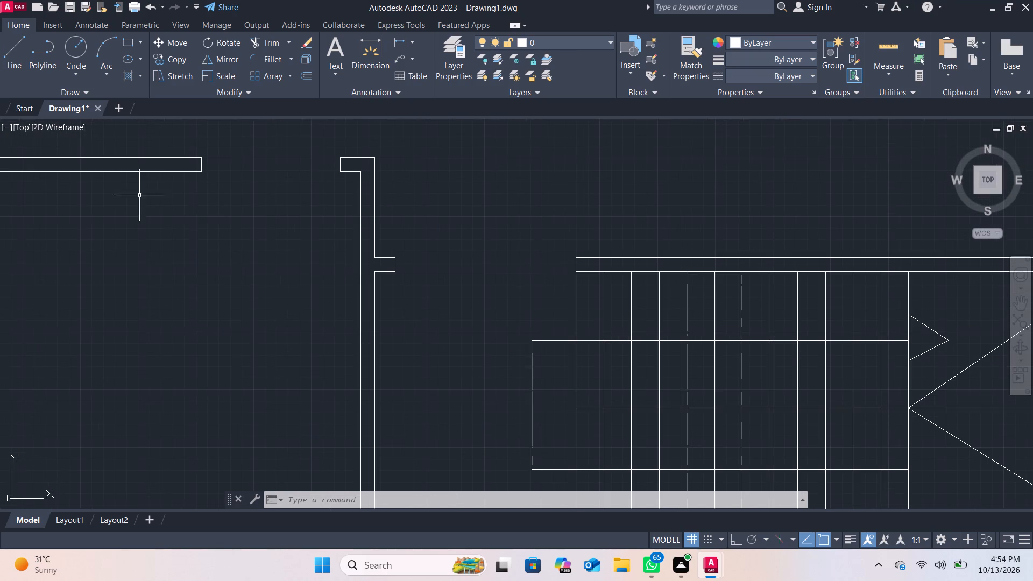
pyautogui.click(19, 67)
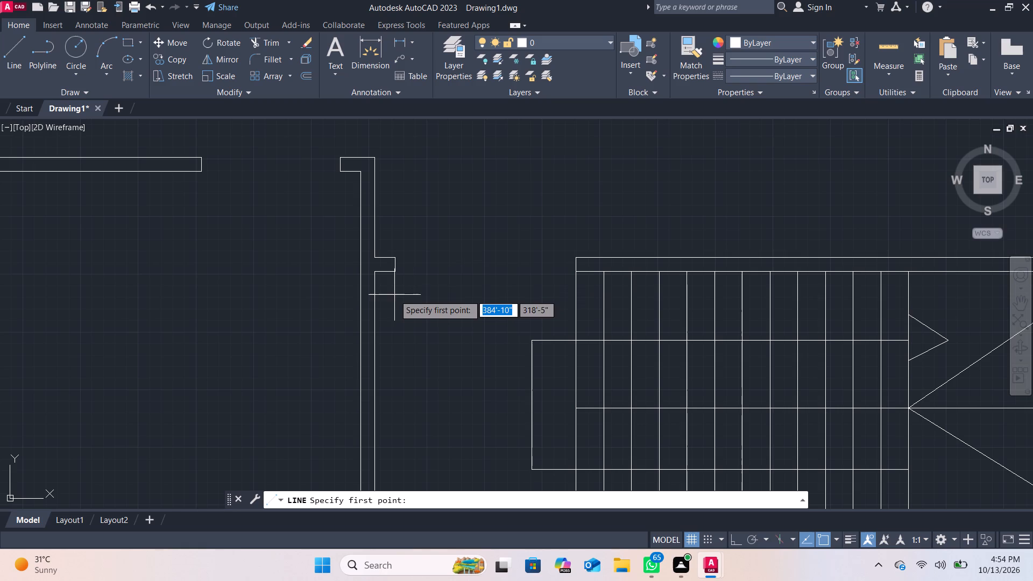
pyautogui.click(397, 273)
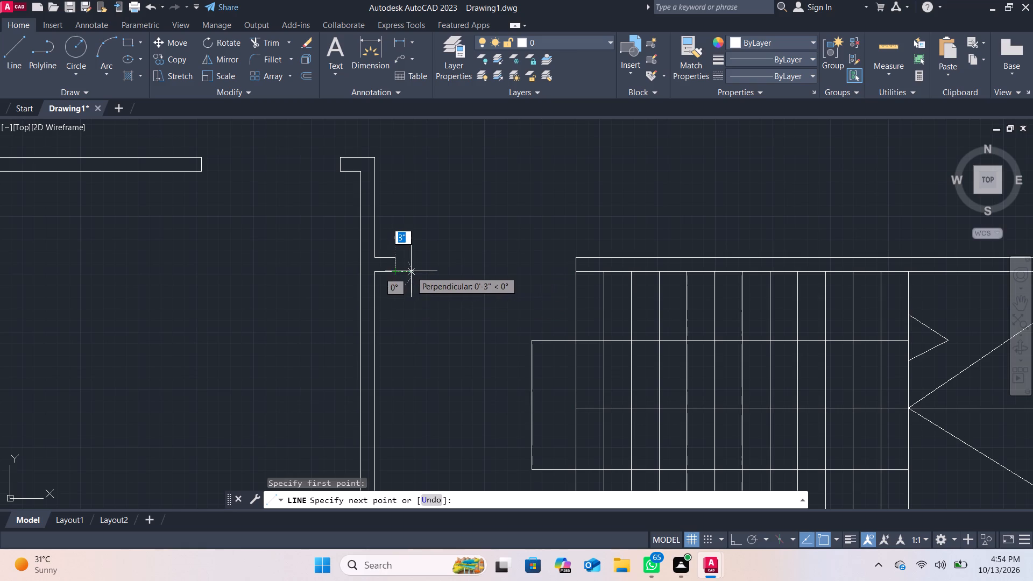
pyautogui.click(411, 271)
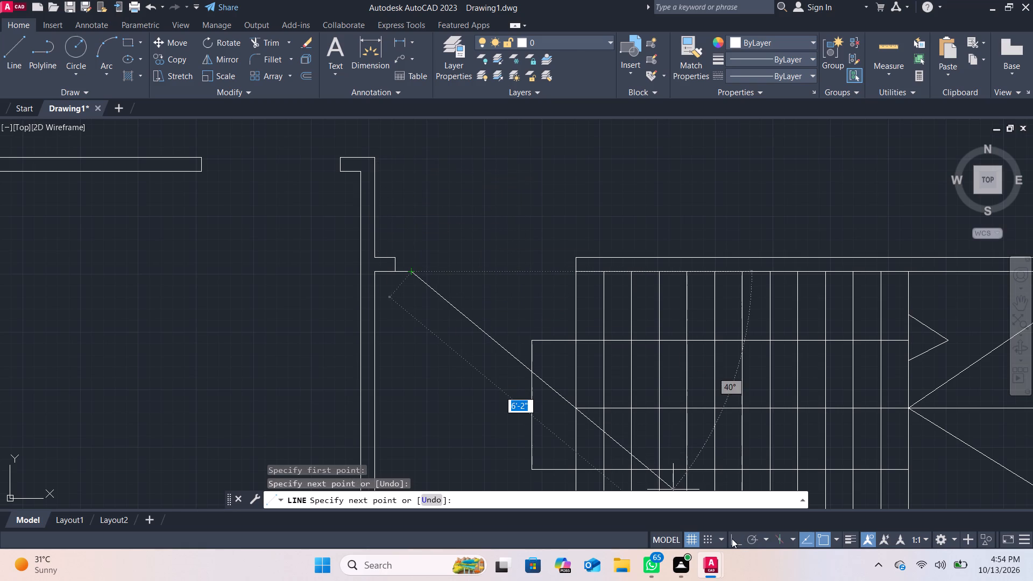
pyautogui.click(732, 539)
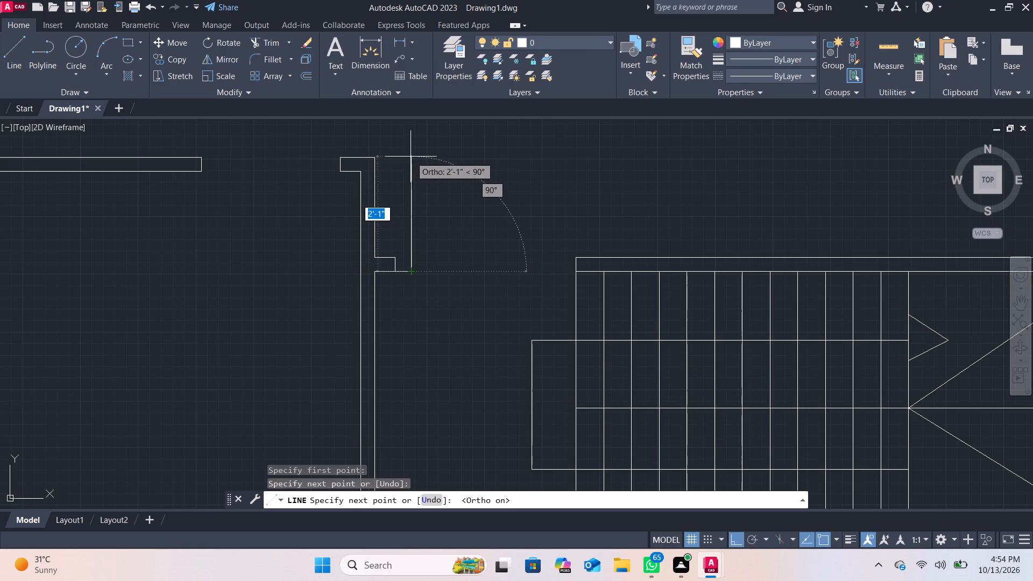
pyautogui.click(411, 158)
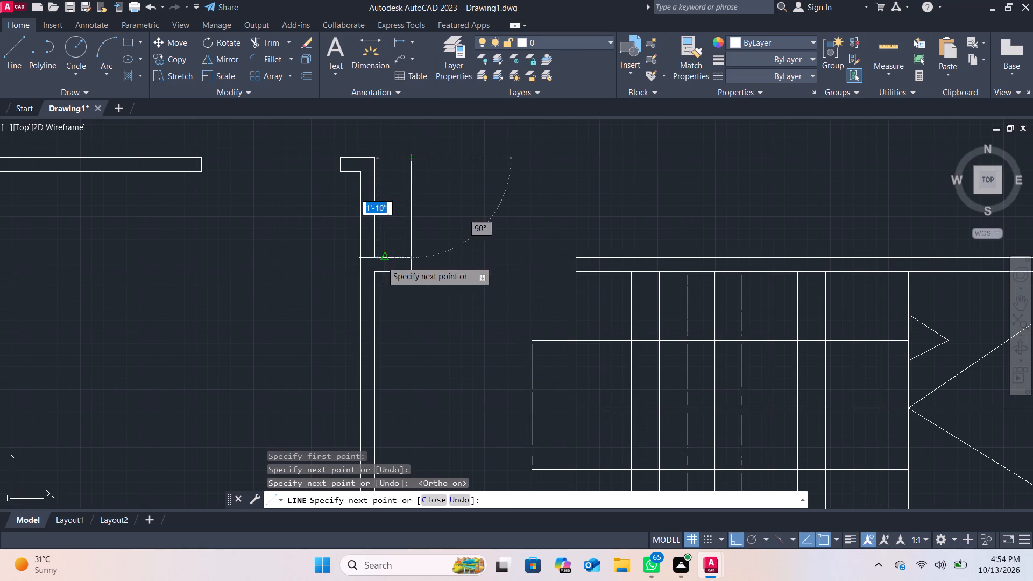
pyautogui.click(393, 158)
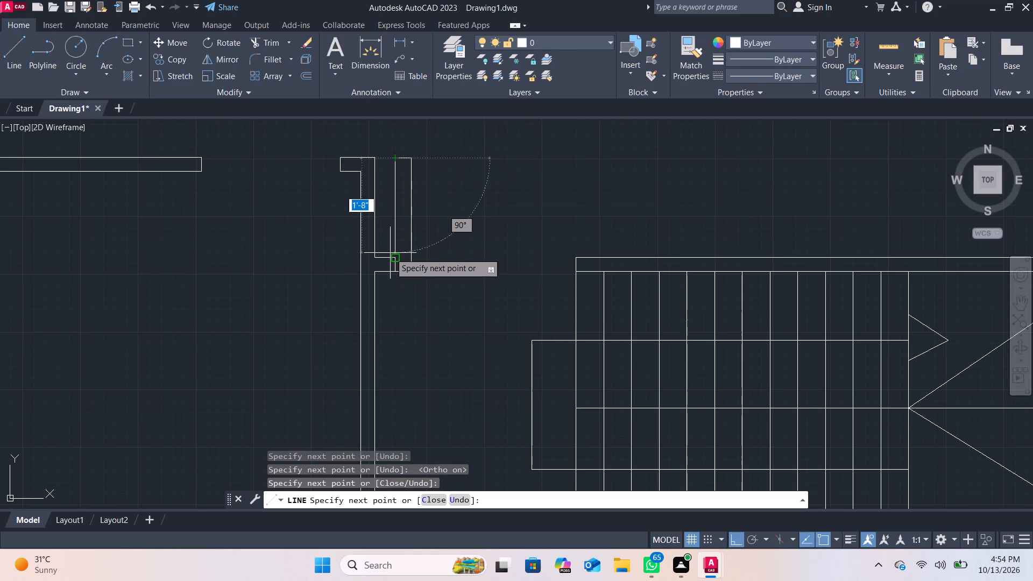
pyautogui.click(395, 258)
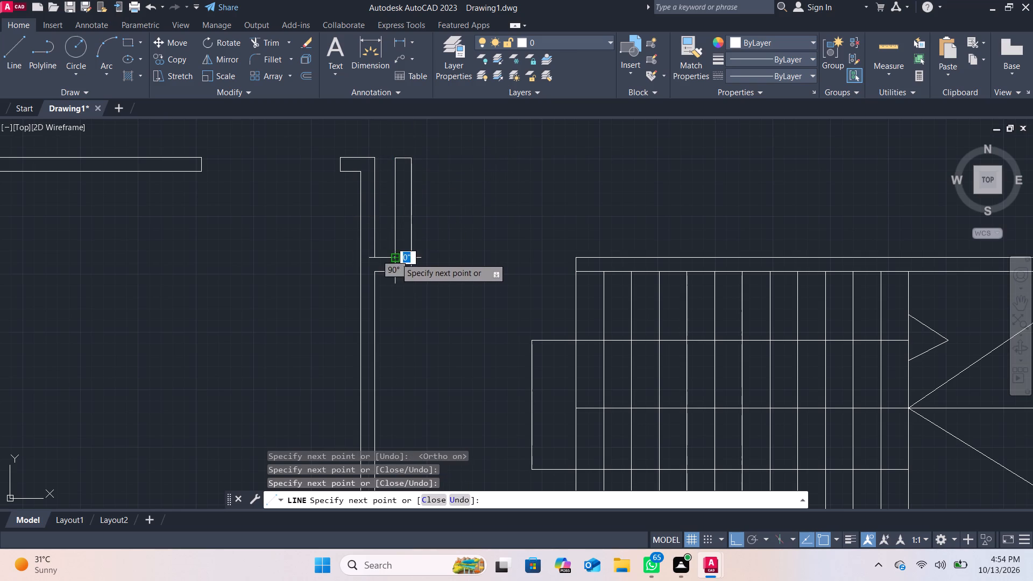
pyautogui.press('Escape')
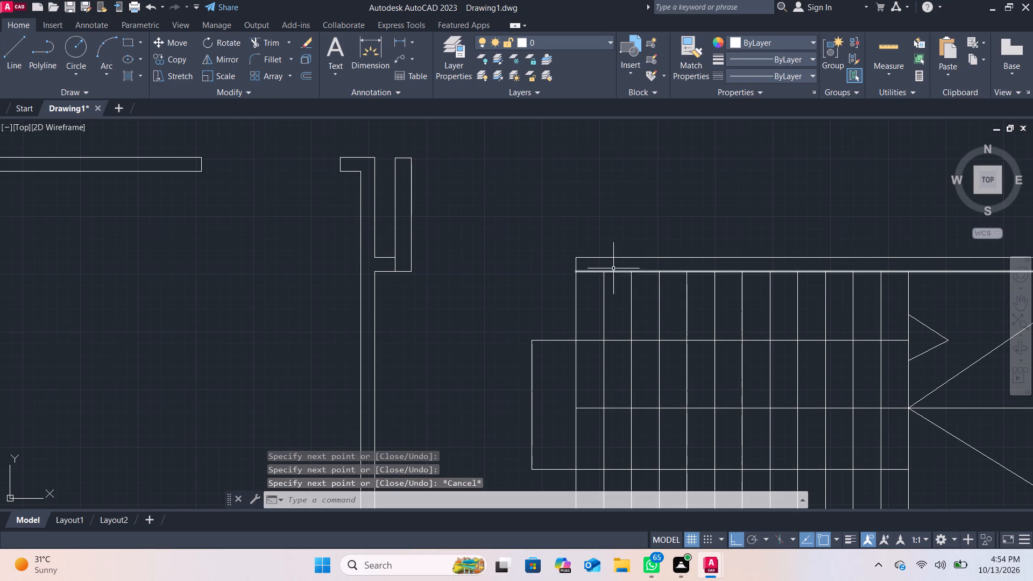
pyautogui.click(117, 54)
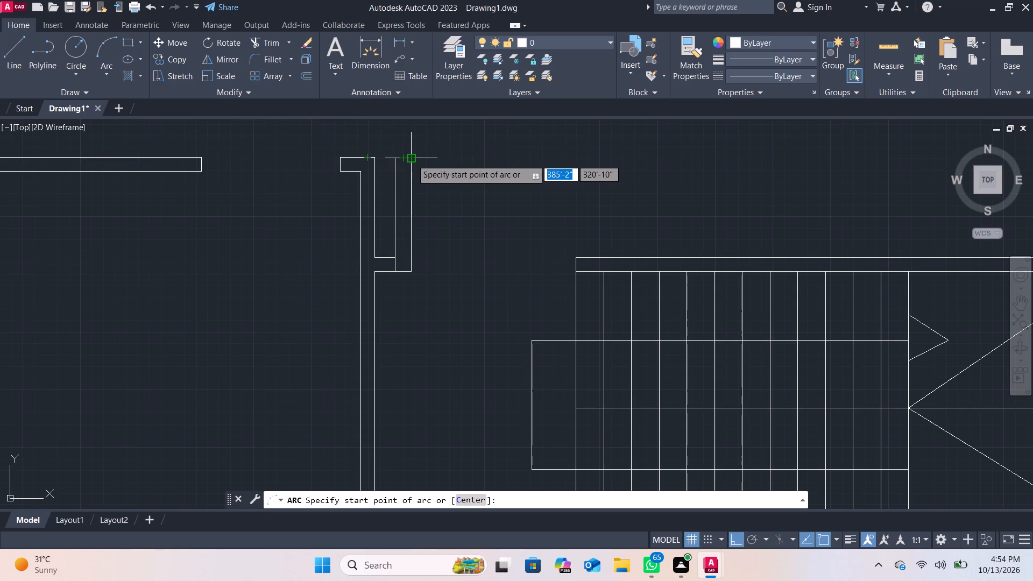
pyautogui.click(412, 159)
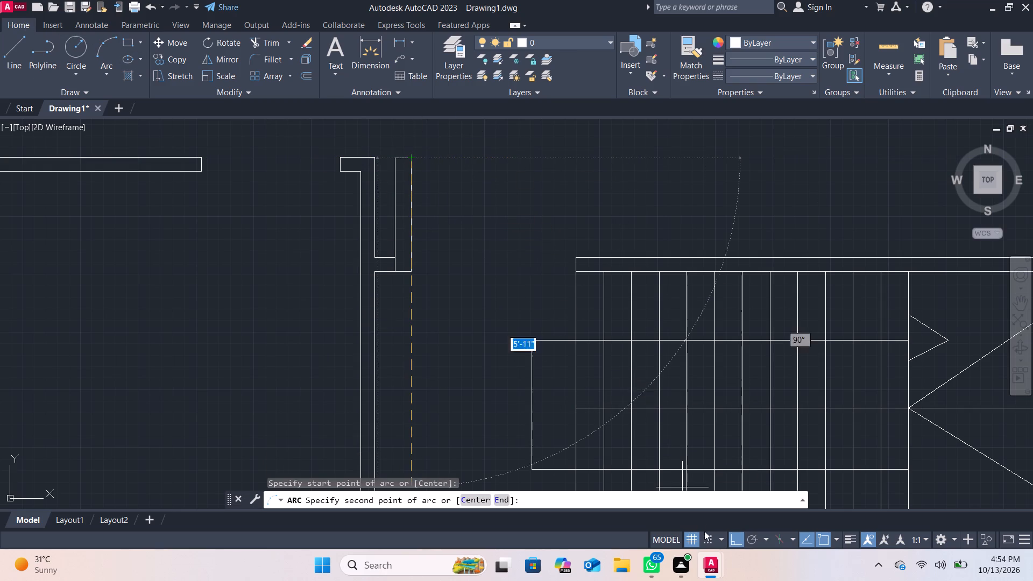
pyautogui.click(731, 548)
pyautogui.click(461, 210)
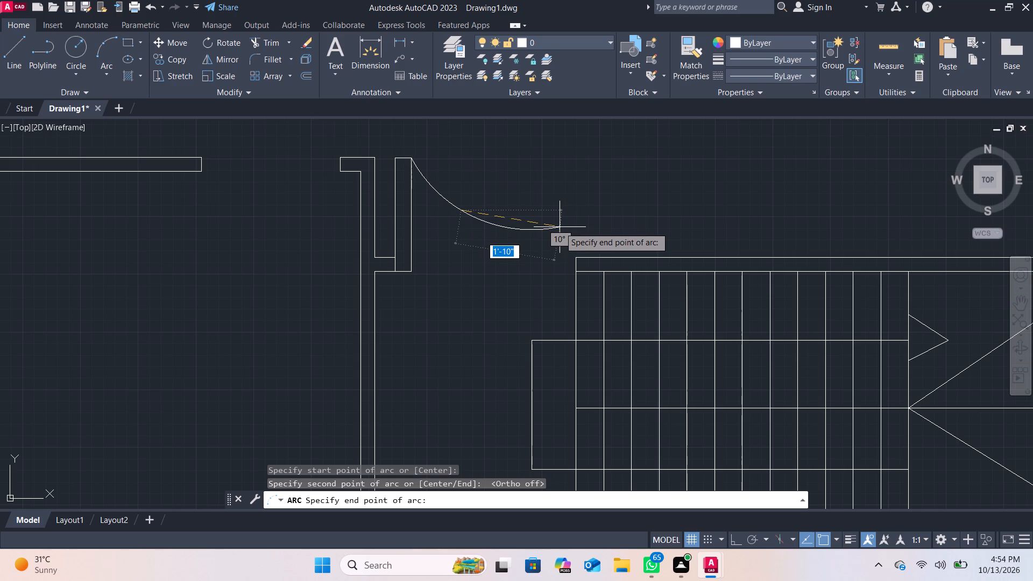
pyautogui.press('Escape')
# Draw this door's swing arc from the staircase wall's upper end corner to the outer corner of the leaf's free end.
pyautogui.click(107, 43)
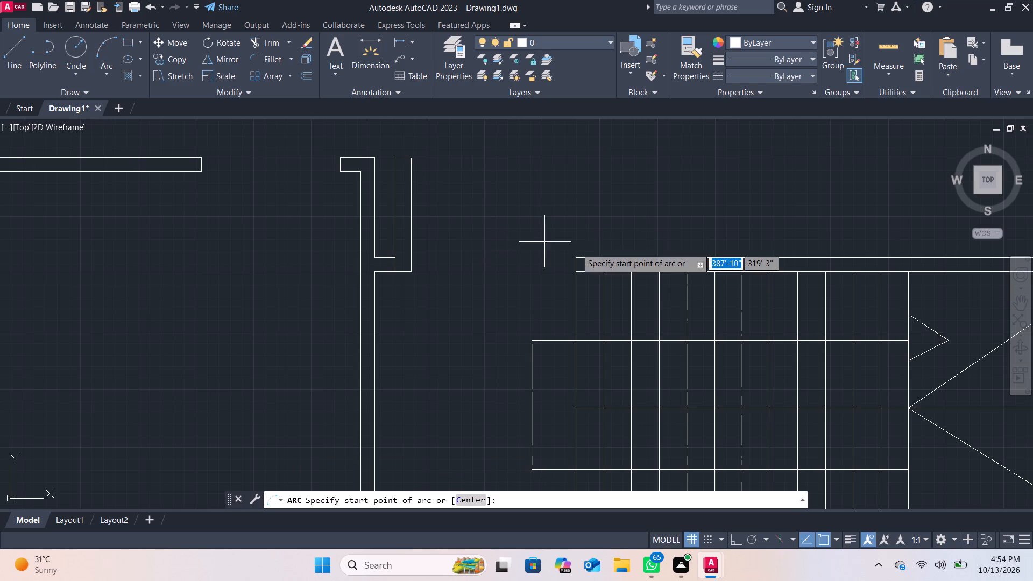
pyautogui.click(574, 257)
pyautogui.click(515, 191)
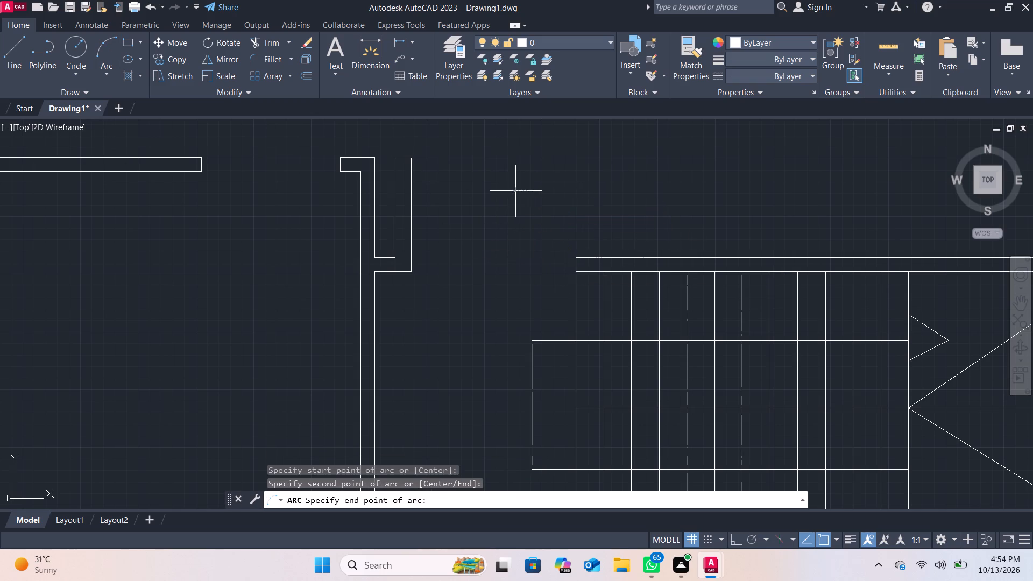
pyautogui.click(413, 158)
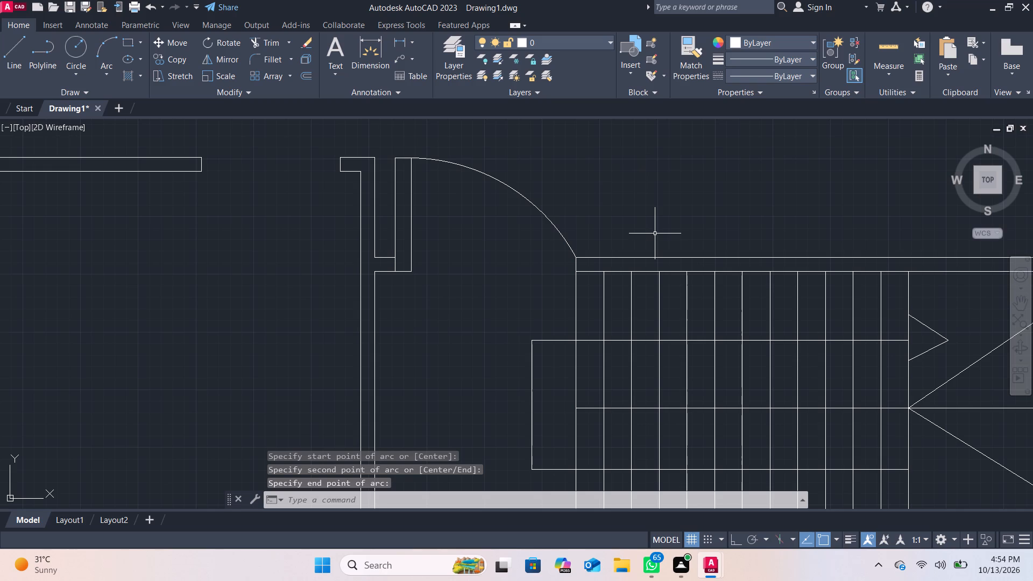
# Draw a closed 3" wide door leaf hanging down from the lower-left room's right-hand jamb, with its inner edge about 1'-9" below the jamb.
pyautogui.scroll(-2, 620, 211)
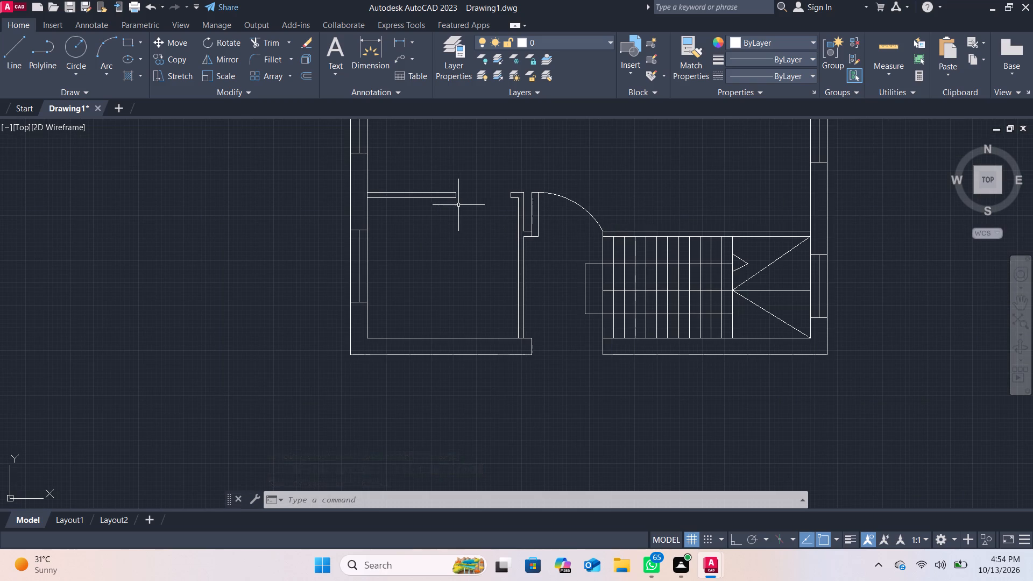
pyautogui.click(14, 38)
pyautogui.scroll(2, 550, 286)
pyautogui.moveTo(548, 282); pyautogui.dragTo(664, 444, button='middle')
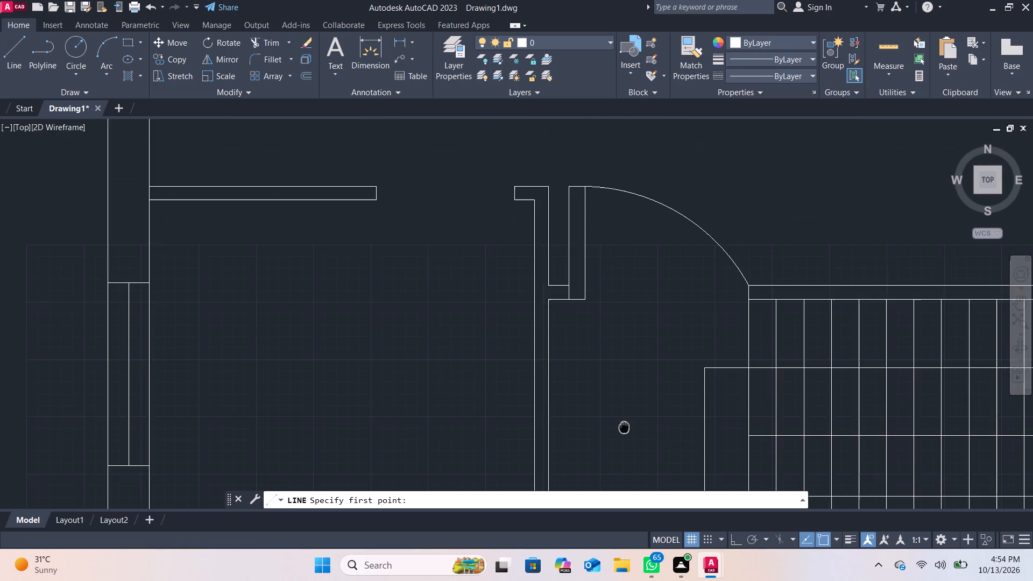
pyautogui.moveTo(664, 444); pyautogui.dragTo(704, 452, button='middle')
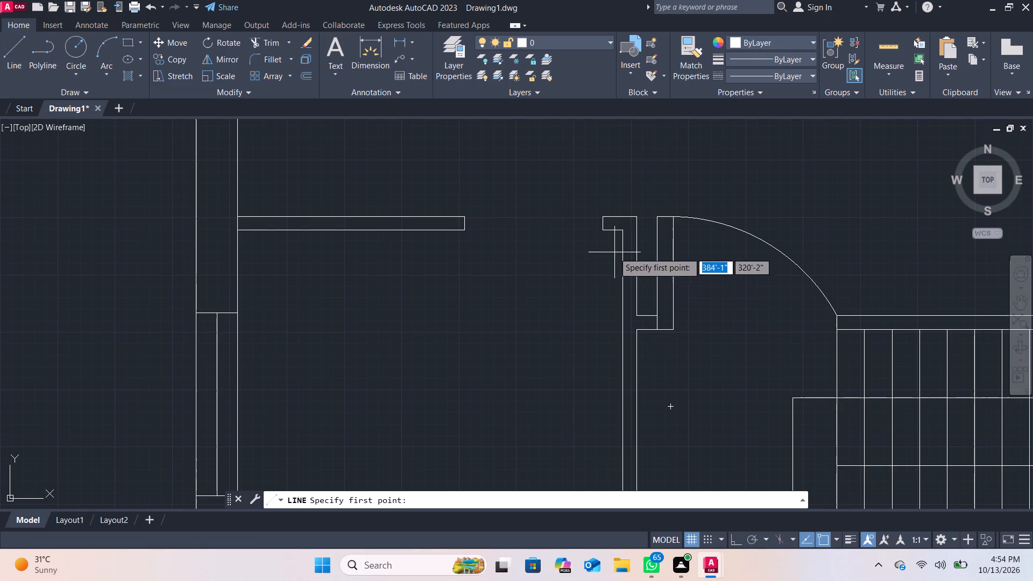
pyautogui.click(602, 214)
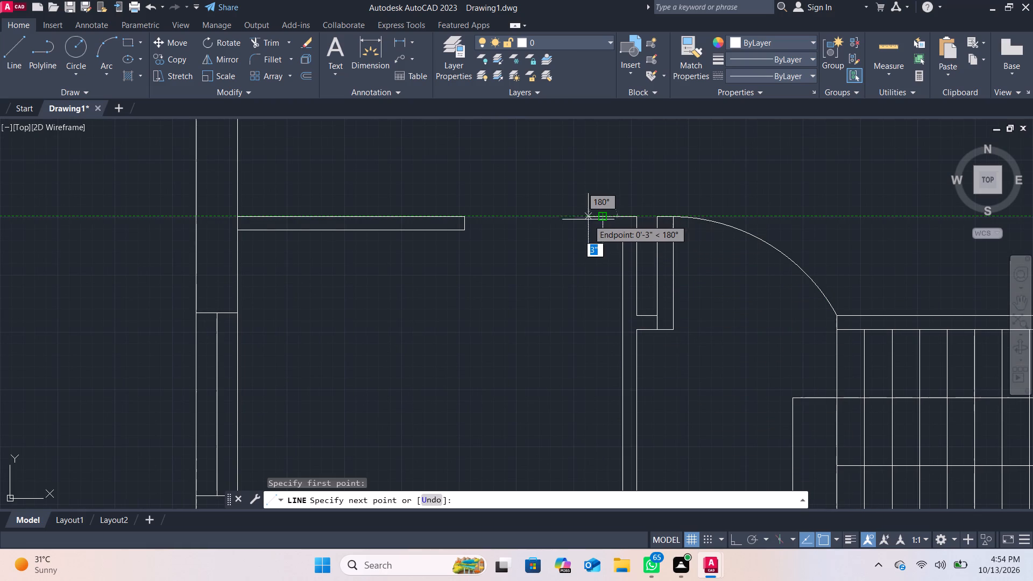
pyautogui.click(586, 221)
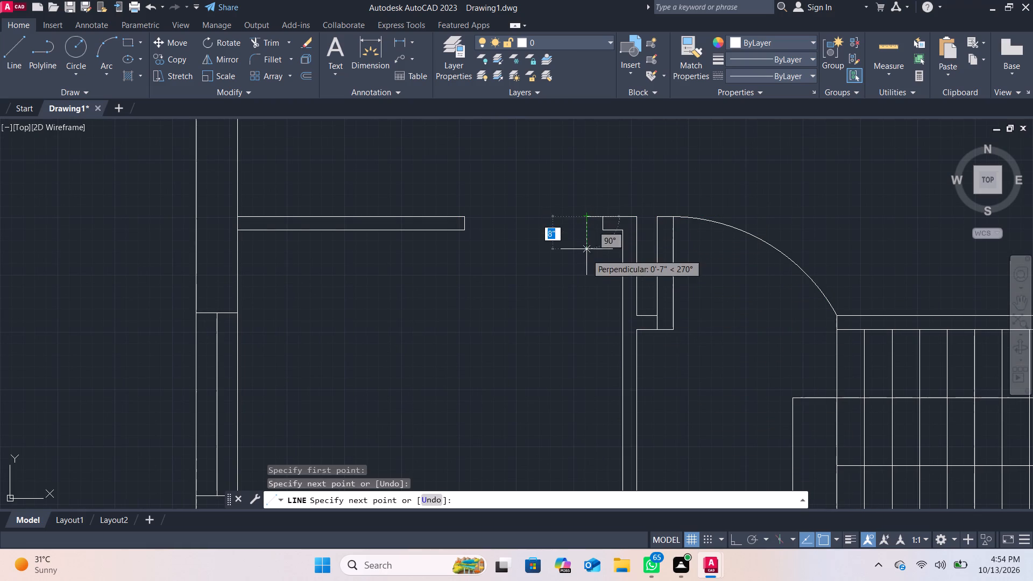
pyautogui.click(583, 329)
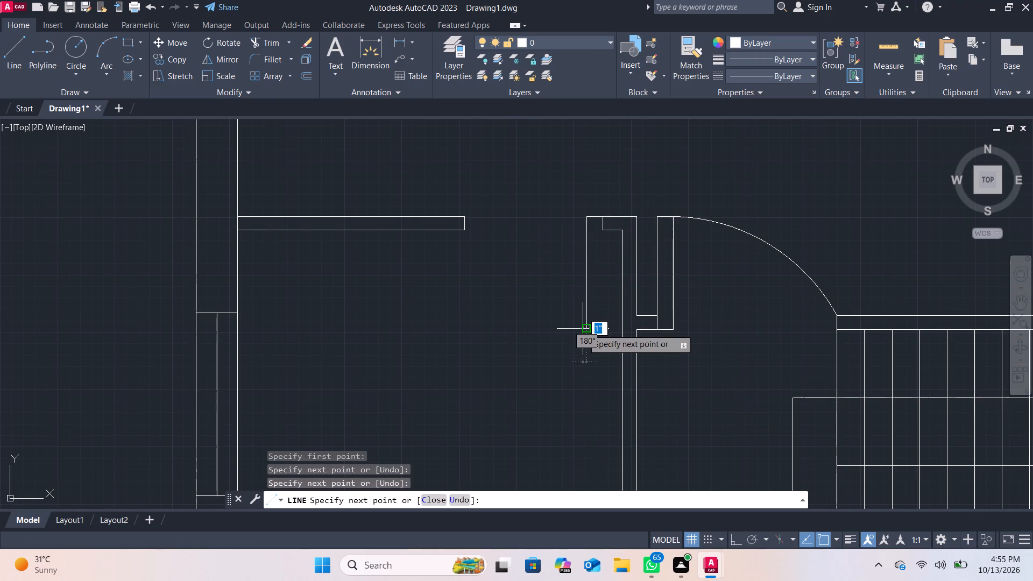
pyautogui.press('Escape')
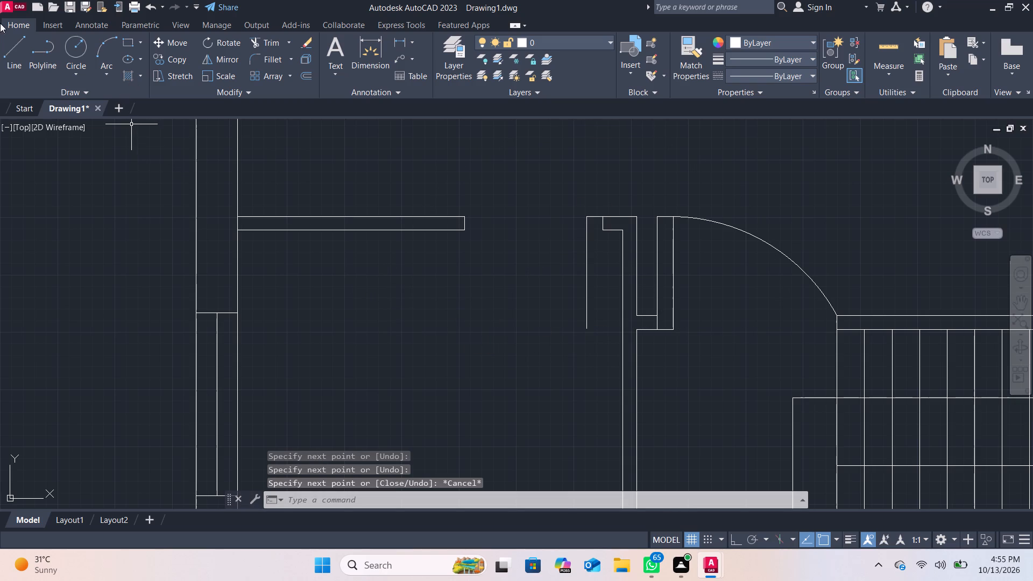
pyautogui.click(23, 37)
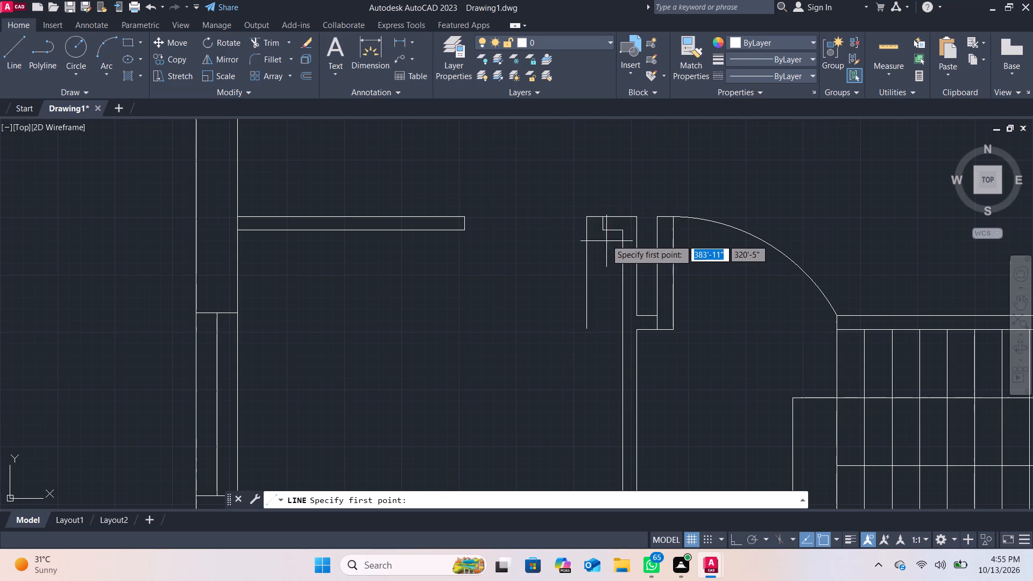
pyautogui.click(603, 231)
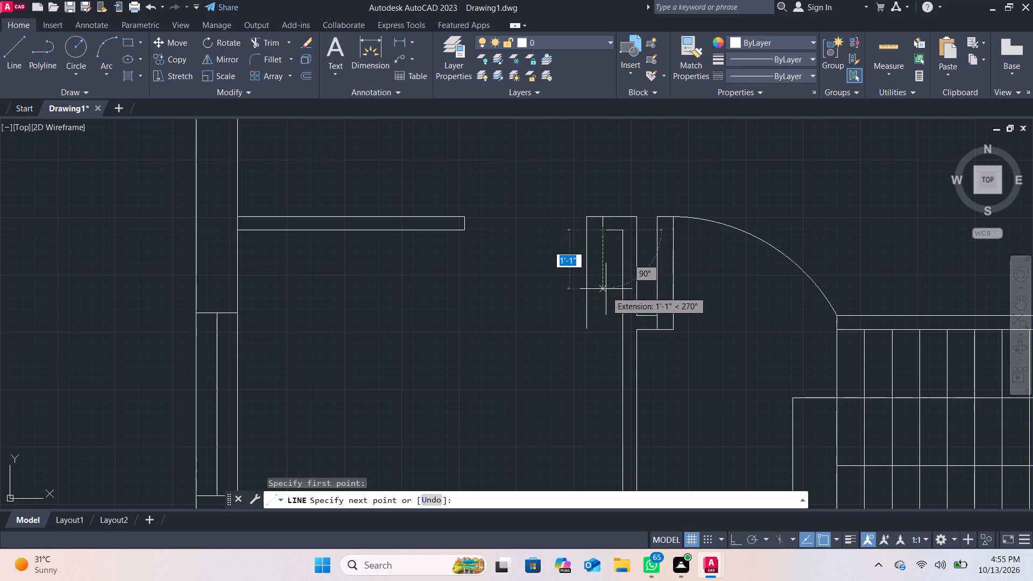
pyautogui.click(603, 328)
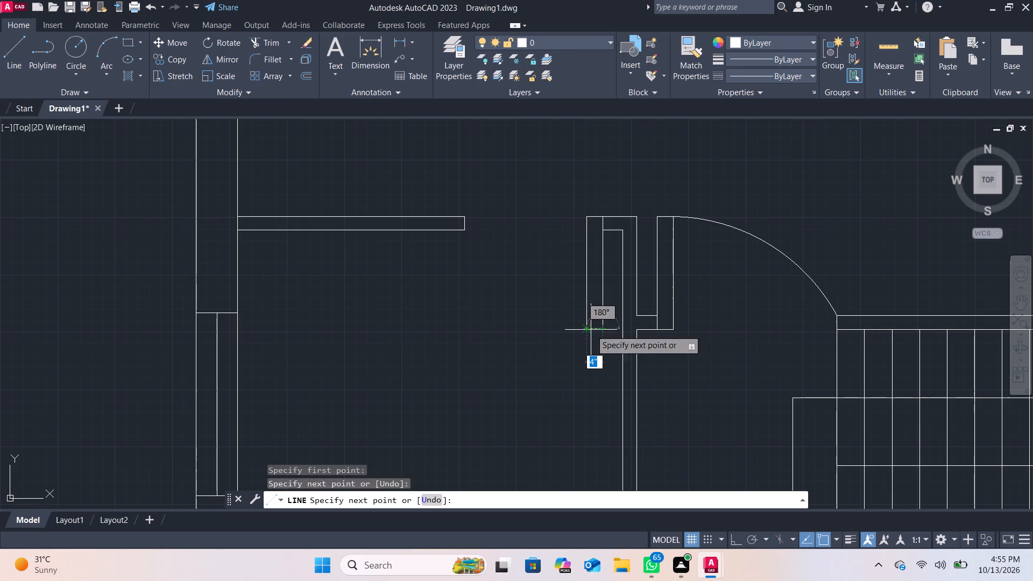
pyautogui.click(589, 330)
pyautogui.press('Escape')
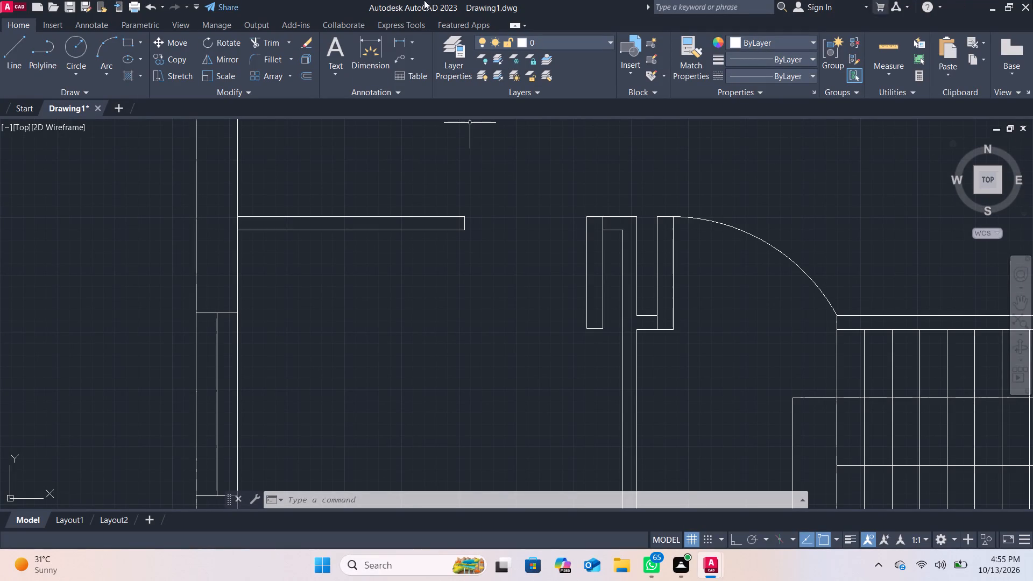
# Draw the lower-left room's door swing arc from the leaf's lower outer corner to the lower corner of the opposite jamb.
pyautogui.click(110, 46)
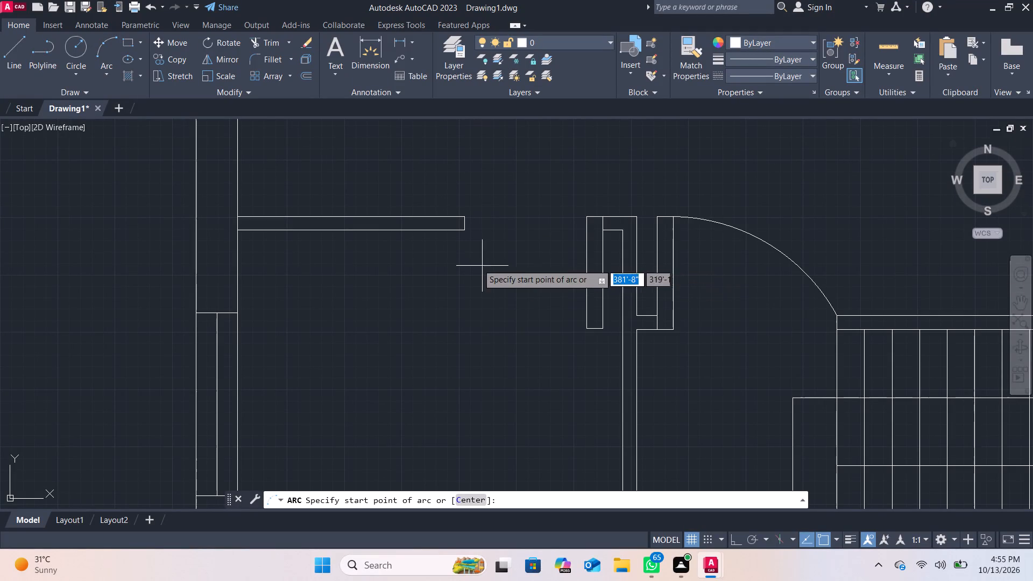
pyautogui.click(588, 326)
pyautogui.click(483, 297)
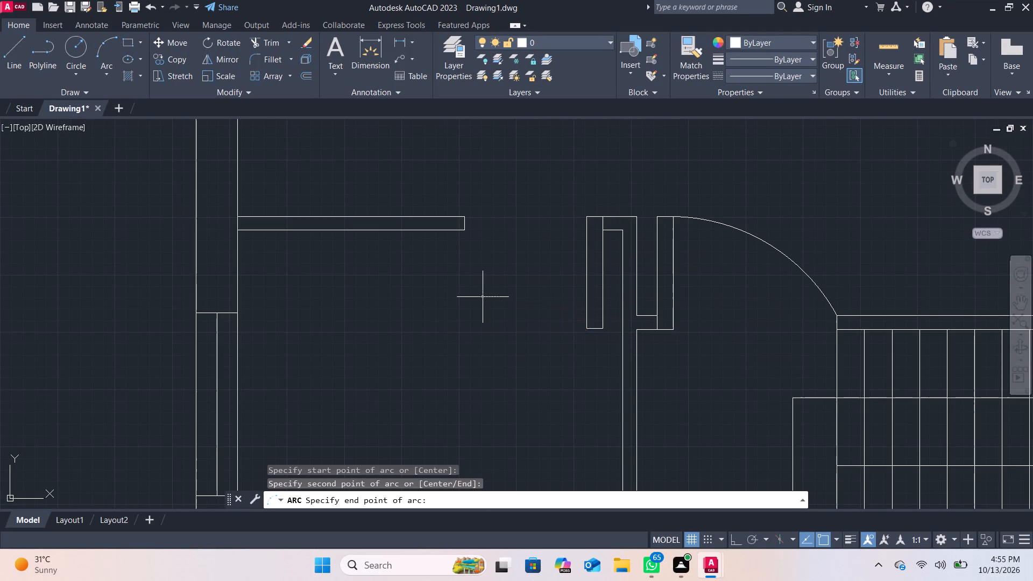
pyautogui.click(465, 232)
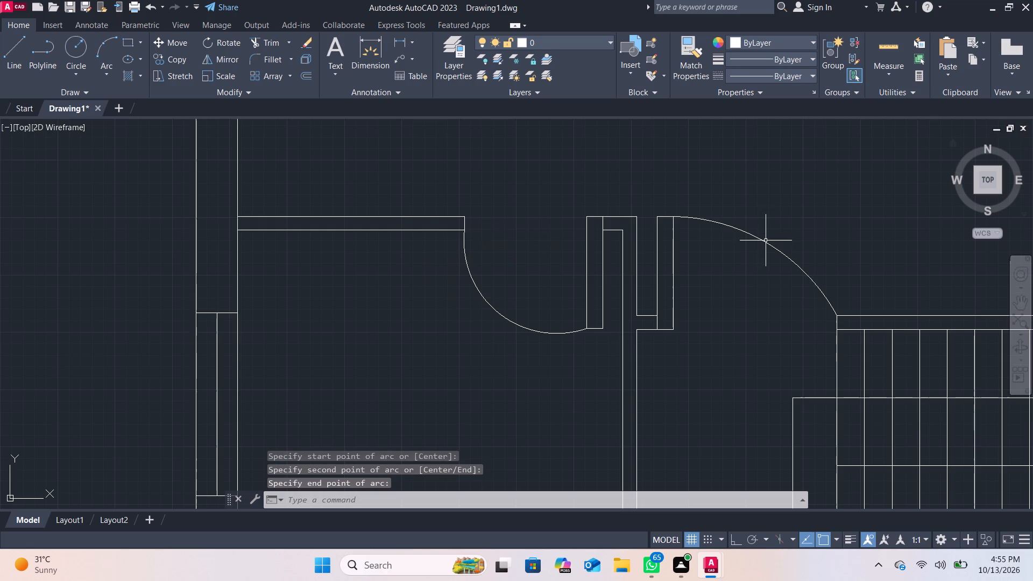
# Examine the lower-left room's walls, window and door together with the adjoining door beside the staircase.
pyautogui.scroll(-4, 731, 290)
pyautogui.moveTo(793, 268); pyautogui.dragTo(731, 269, button='middle')
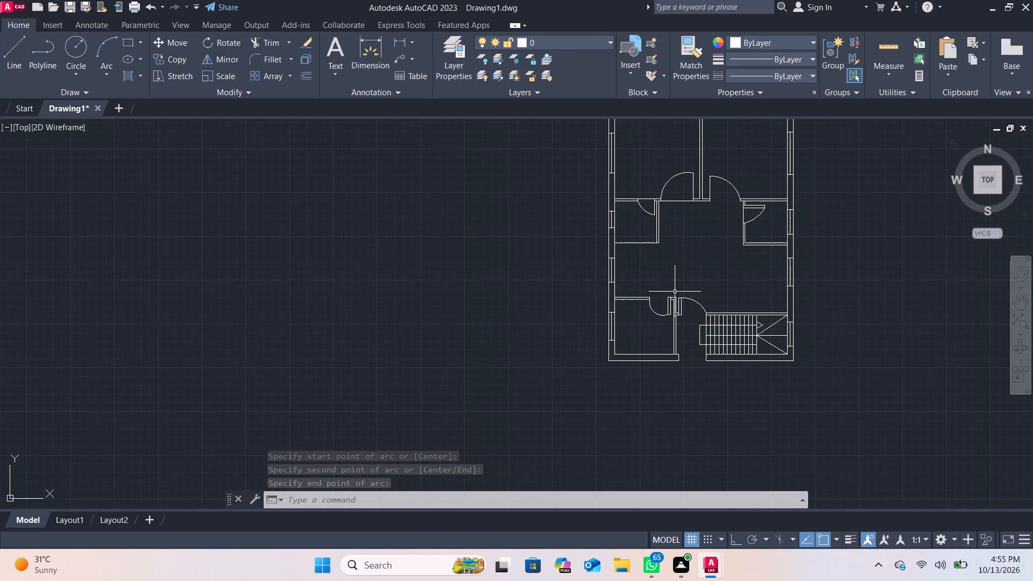
pyautogui.scroll(2, 590, 351)
pyautogui.moveTo(590, 351); pyautogui.dragTo(557, 351, button='middle')
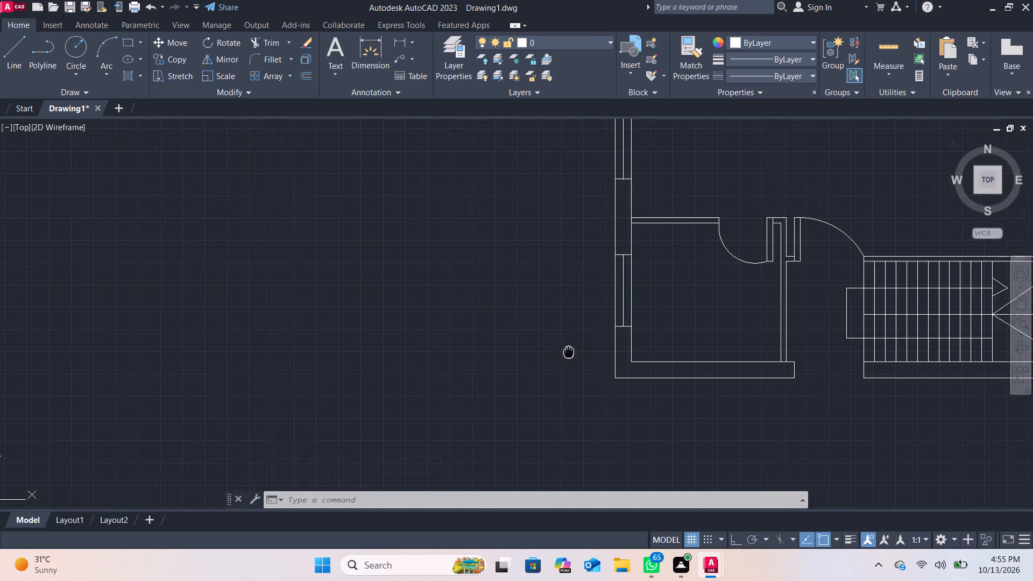
pyautogui.moveTo(557, 351); pyautogui.dragTo(456, 337, button='middle')
pyautogui.scroll(1, 491, 325)
pyautogui.scroll(1, 552, 317)
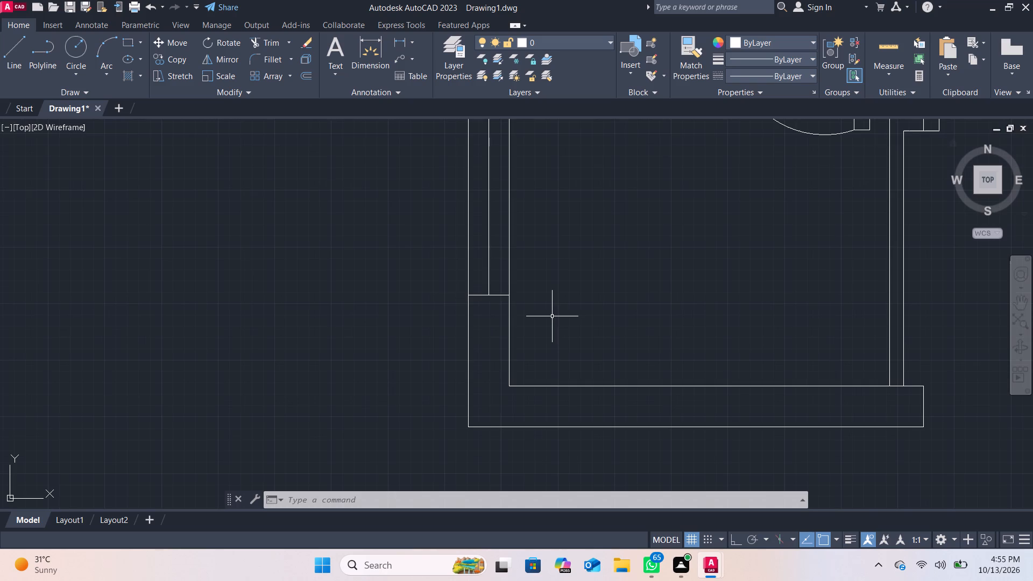
pyautogui.moveTo(552, 316); pyautogui.dragTo(544, 371, button='middle')
pyautogui.moveTo(766, 339); pyautogui.dragTo(747, 395, button='middle')
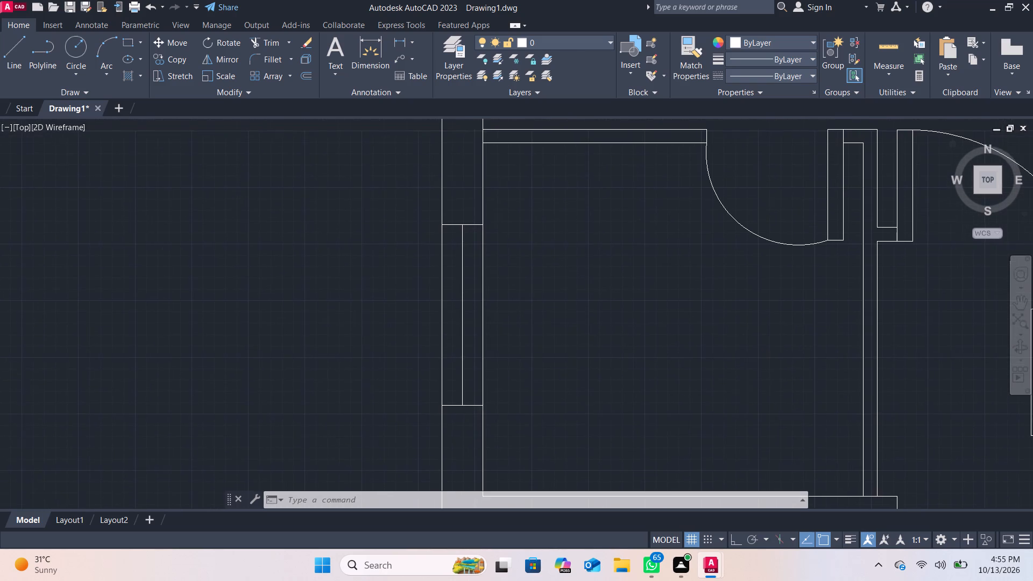
pyautogui.scroll(-1, 745, 393)
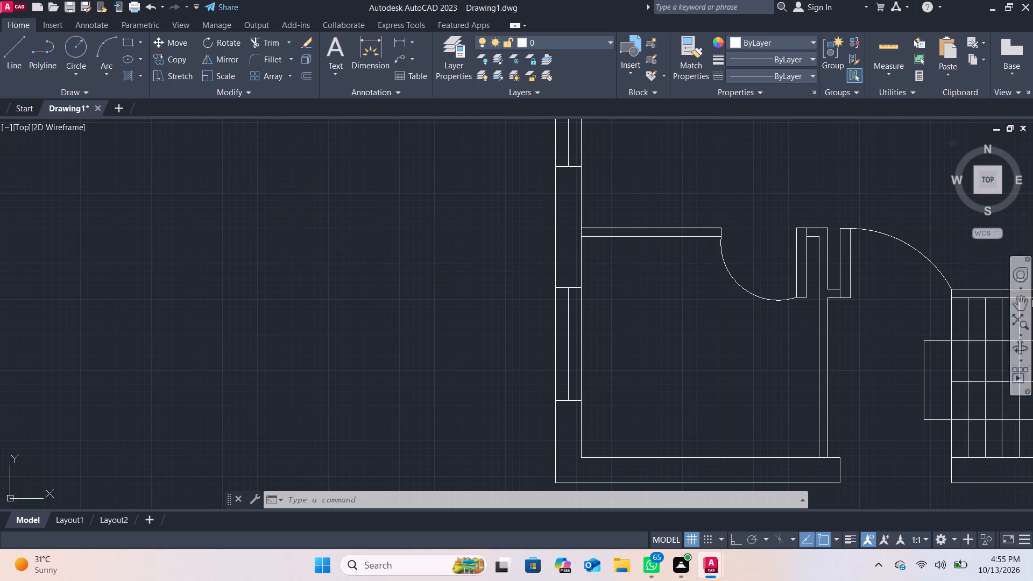
pyautogui.moveTo(830, 370); pyautogui.dragTo(831, 369, button='middle')
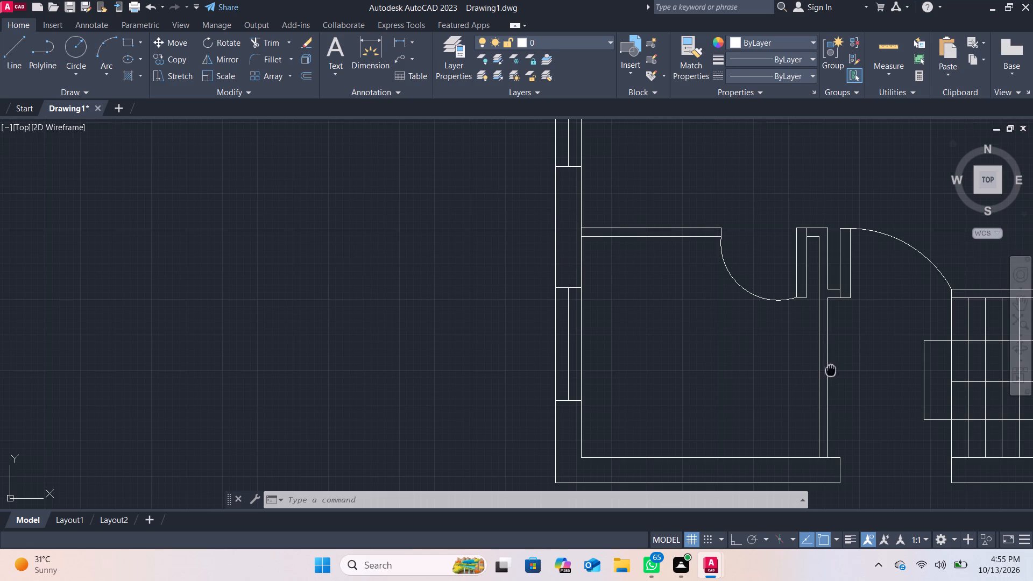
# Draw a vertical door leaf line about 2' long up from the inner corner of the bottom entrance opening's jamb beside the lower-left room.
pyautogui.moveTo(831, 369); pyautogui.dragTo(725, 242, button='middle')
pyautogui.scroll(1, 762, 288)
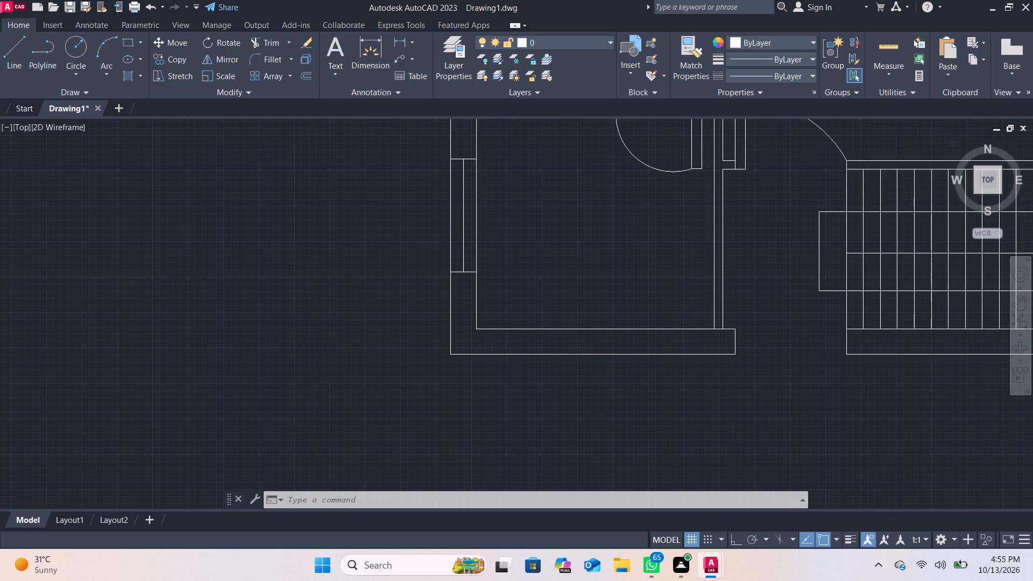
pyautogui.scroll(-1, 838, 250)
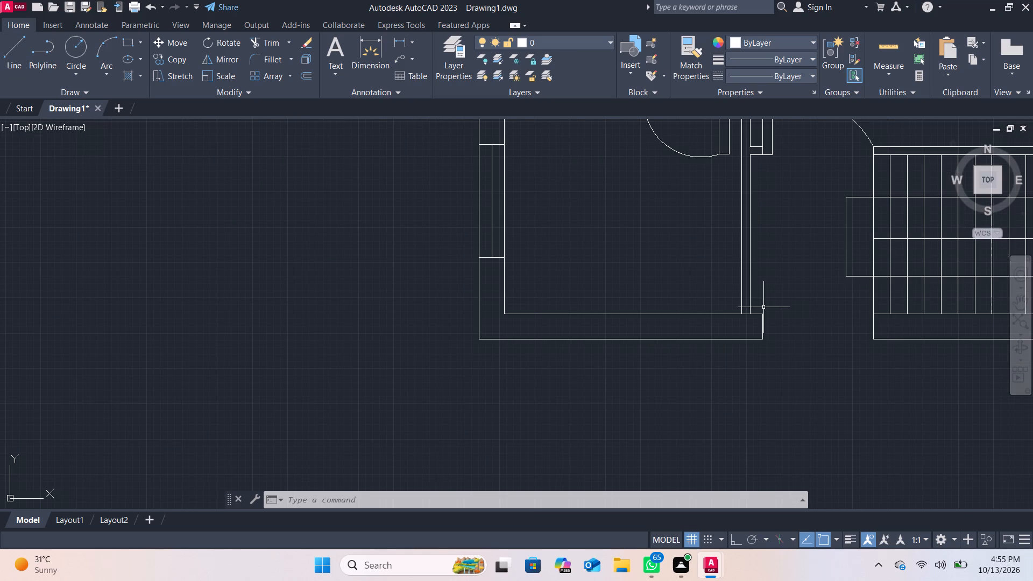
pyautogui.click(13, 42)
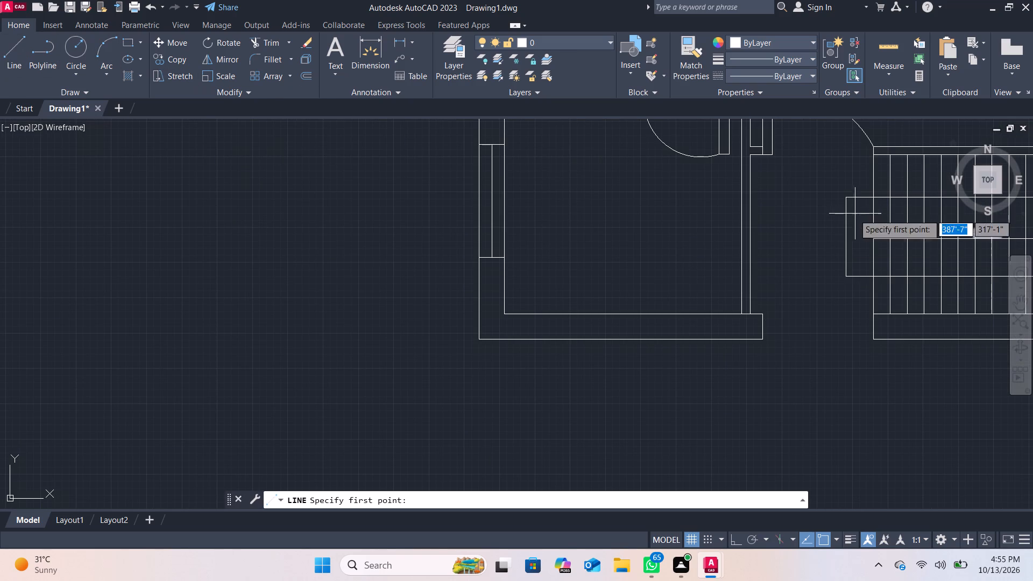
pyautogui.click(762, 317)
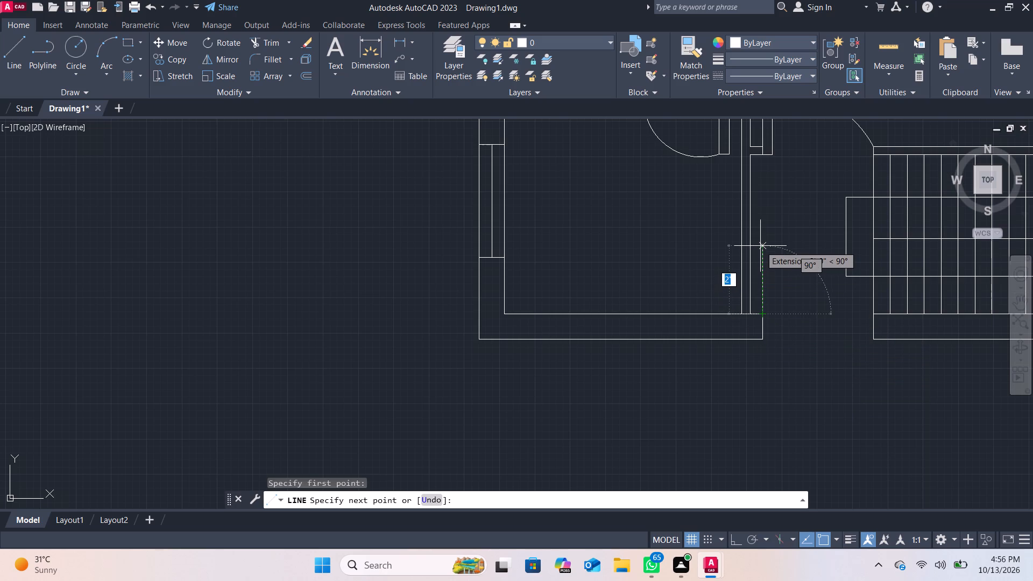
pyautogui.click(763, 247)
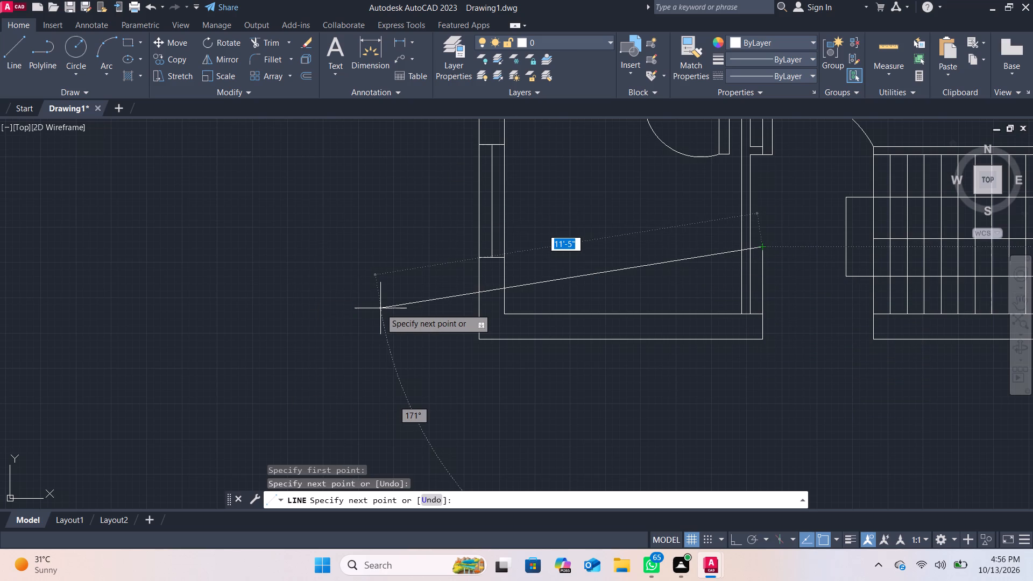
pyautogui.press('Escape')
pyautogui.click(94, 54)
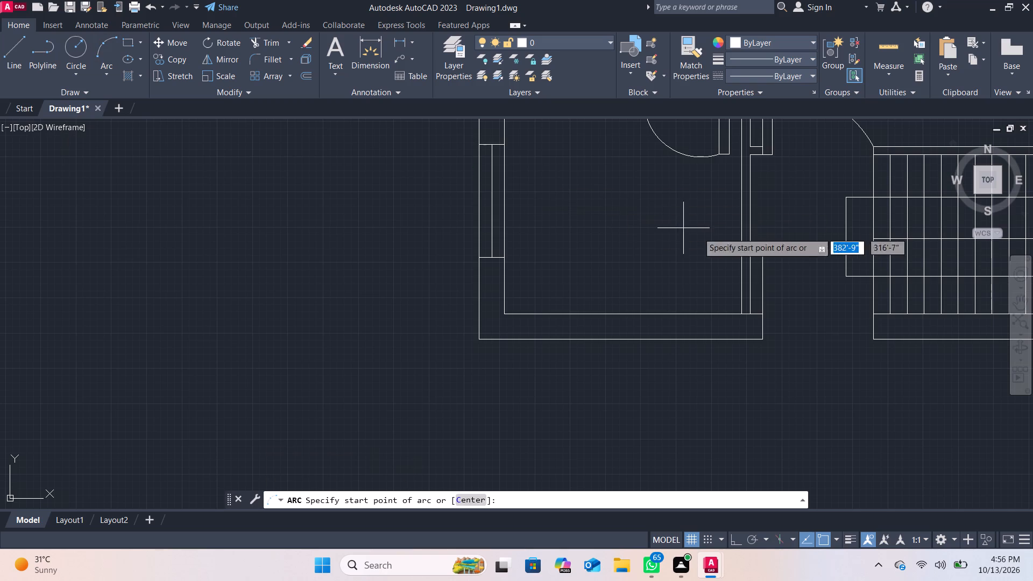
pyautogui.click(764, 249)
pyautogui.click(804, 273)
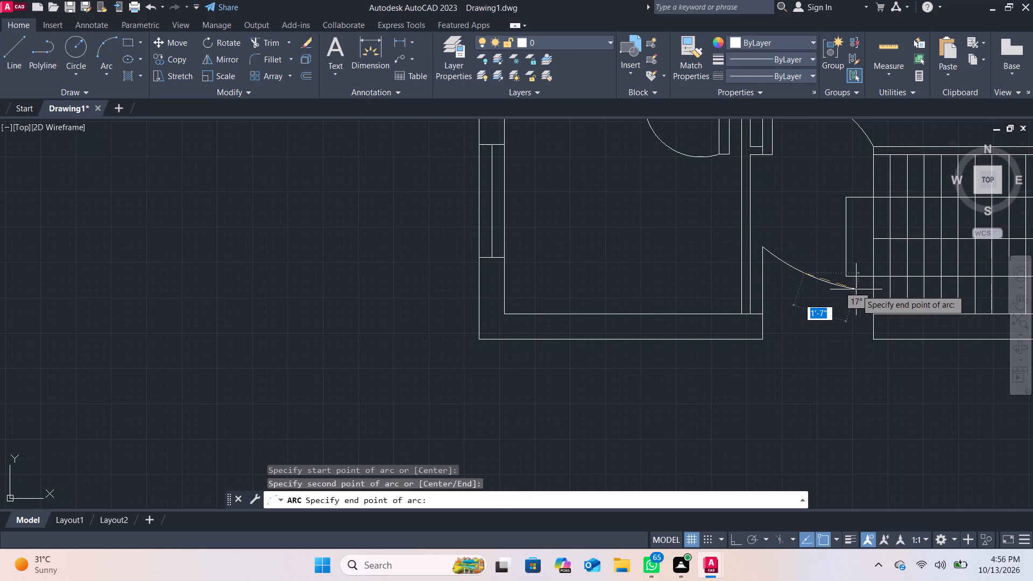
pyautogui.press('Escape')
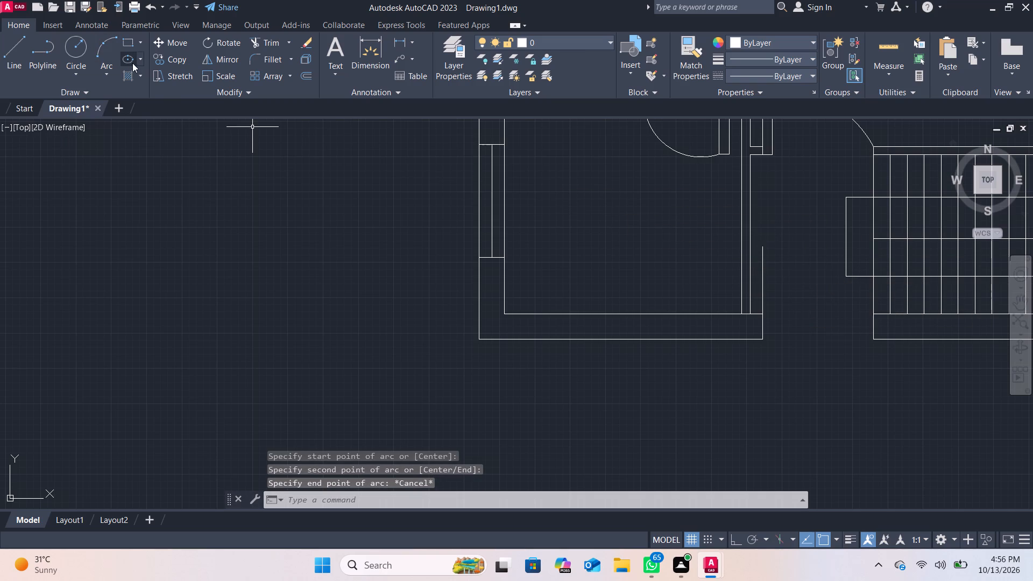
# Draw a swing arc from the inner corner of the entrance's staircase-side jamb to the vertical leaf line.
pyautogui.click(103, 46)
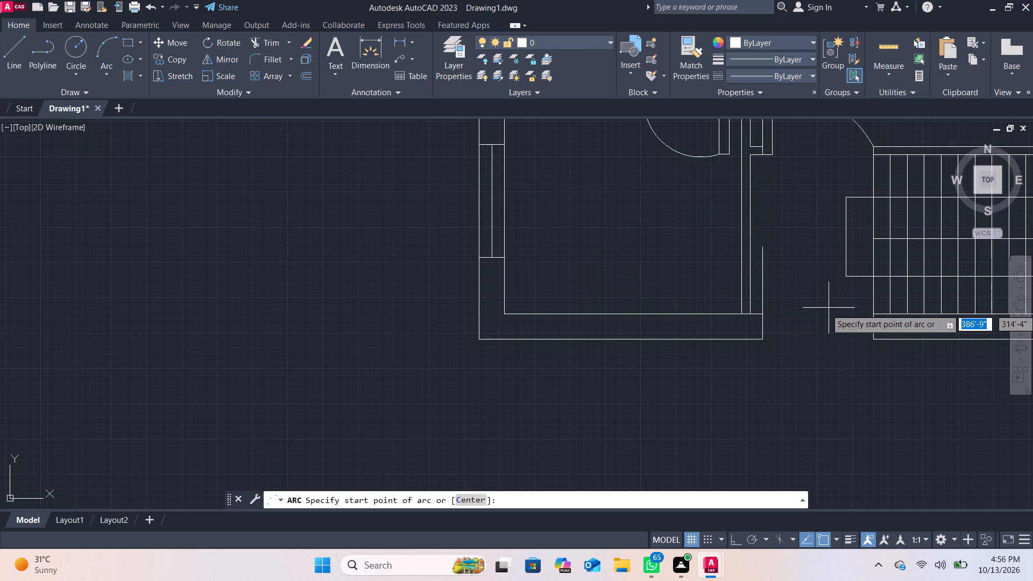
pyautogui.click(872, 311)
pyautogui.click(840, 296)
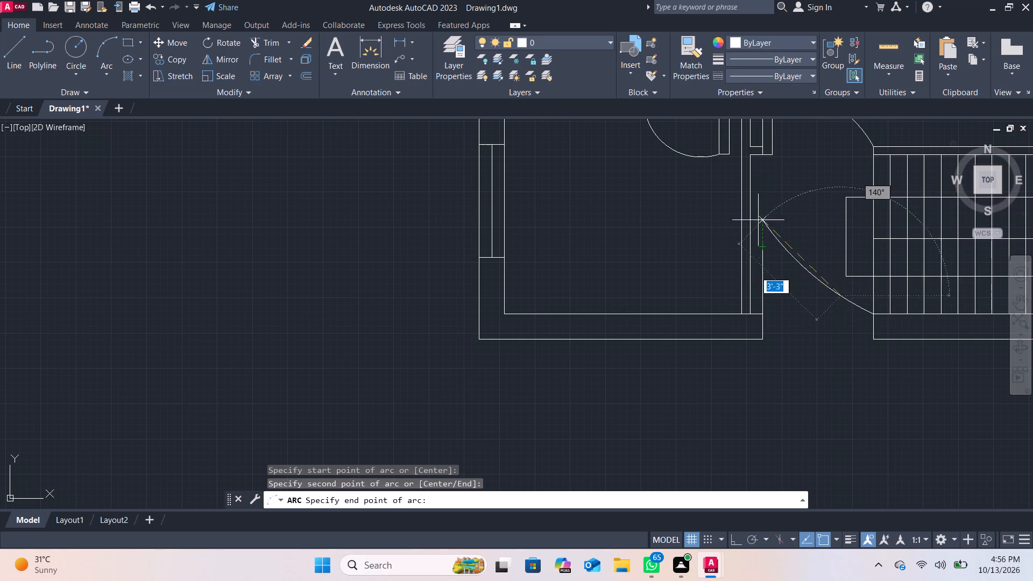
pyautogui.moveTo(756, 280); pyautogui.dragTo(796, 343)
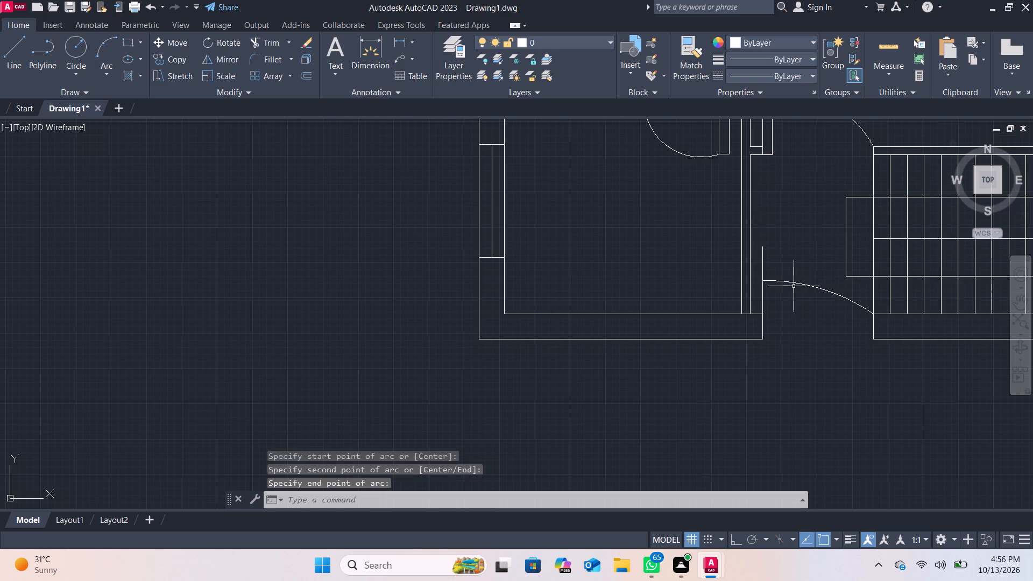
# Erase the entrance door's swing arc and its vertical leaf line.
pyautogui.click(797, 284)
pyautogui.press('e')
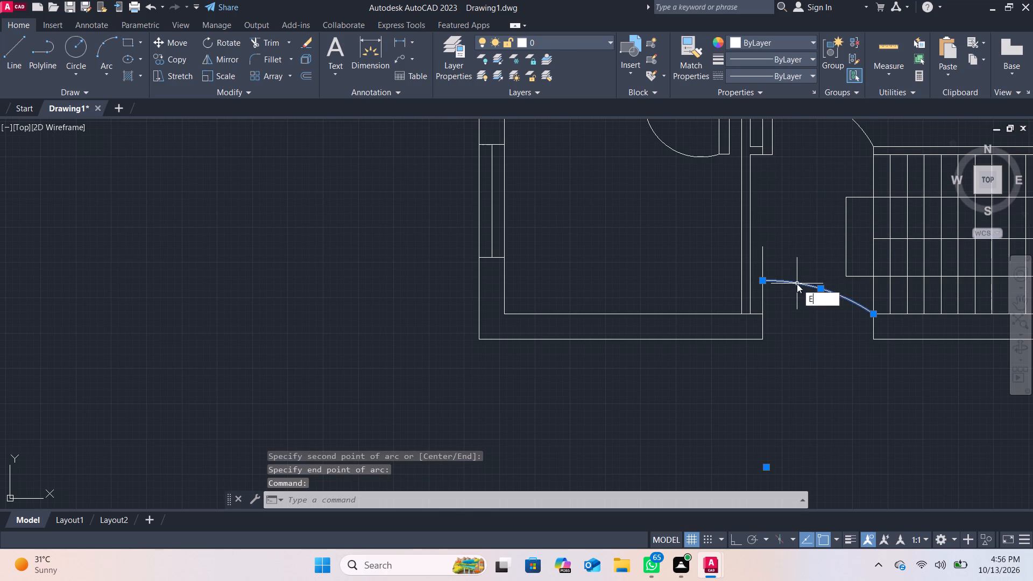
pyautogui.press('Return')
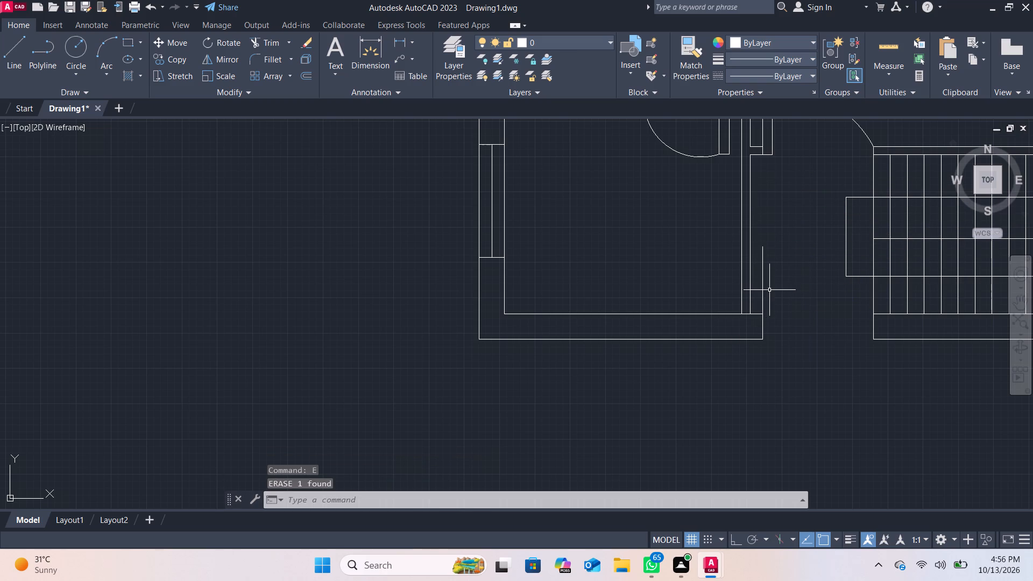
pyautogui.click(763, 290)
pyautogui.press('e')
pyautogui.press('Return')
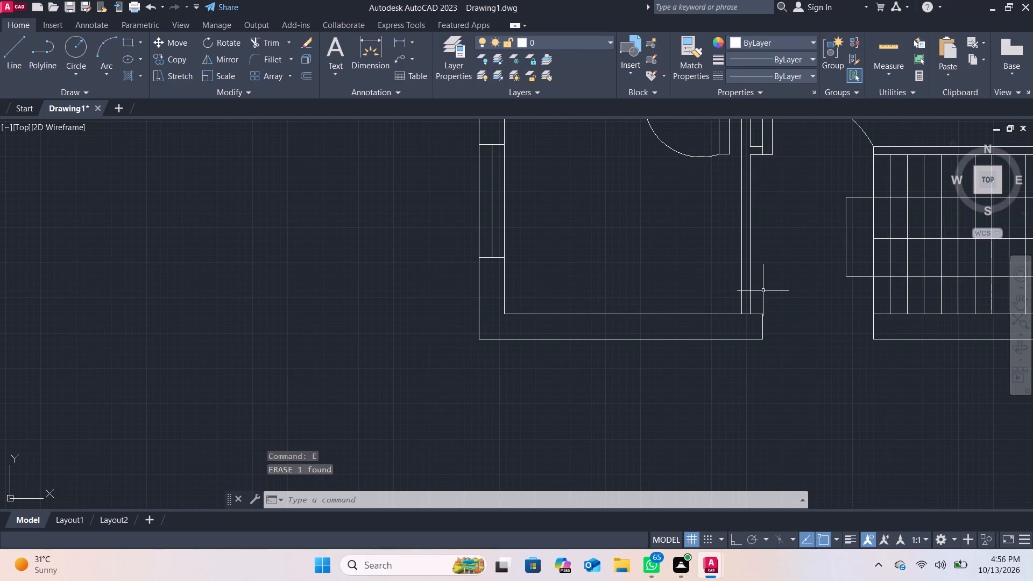
# Draw a short vertical leaf line, less than half the opening's width, up from the inner corner of the entrance's jamb beside the lower-left room.
pyautogui.click(19, 69)
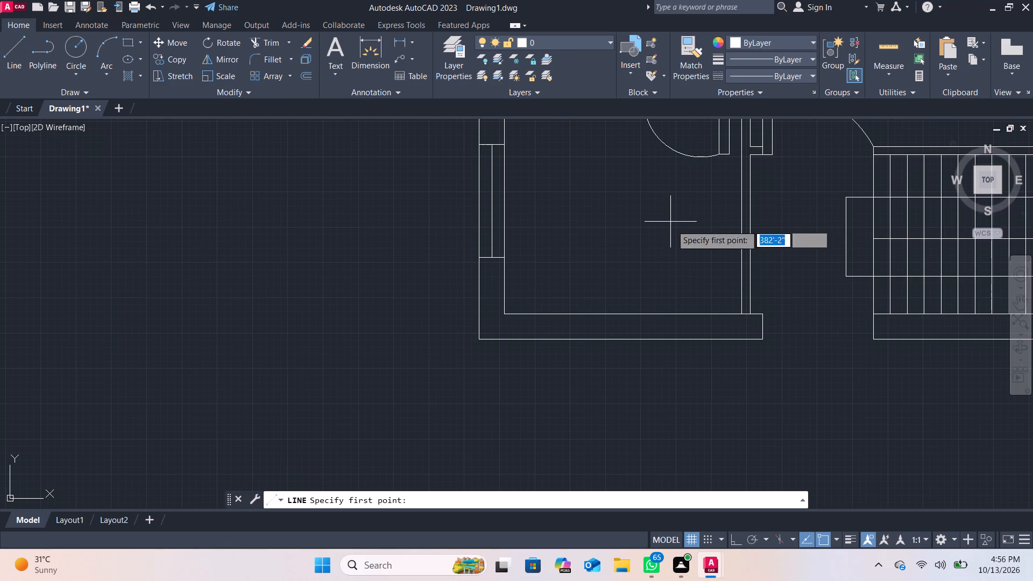
pyautogui.scroll(2, 780, 322)
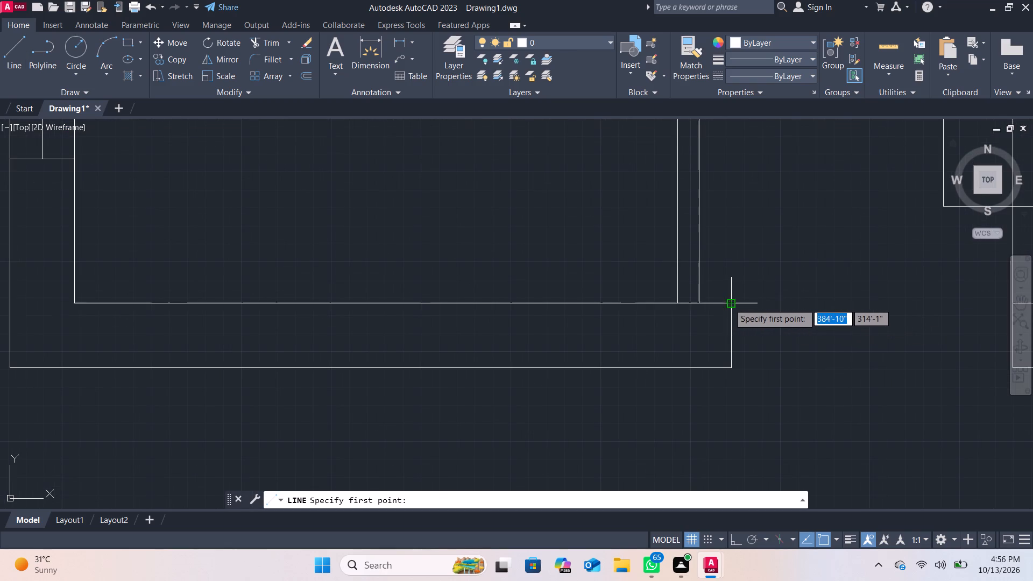
pyautogui.click(729, 303)
pyautogui.click(728, 224)
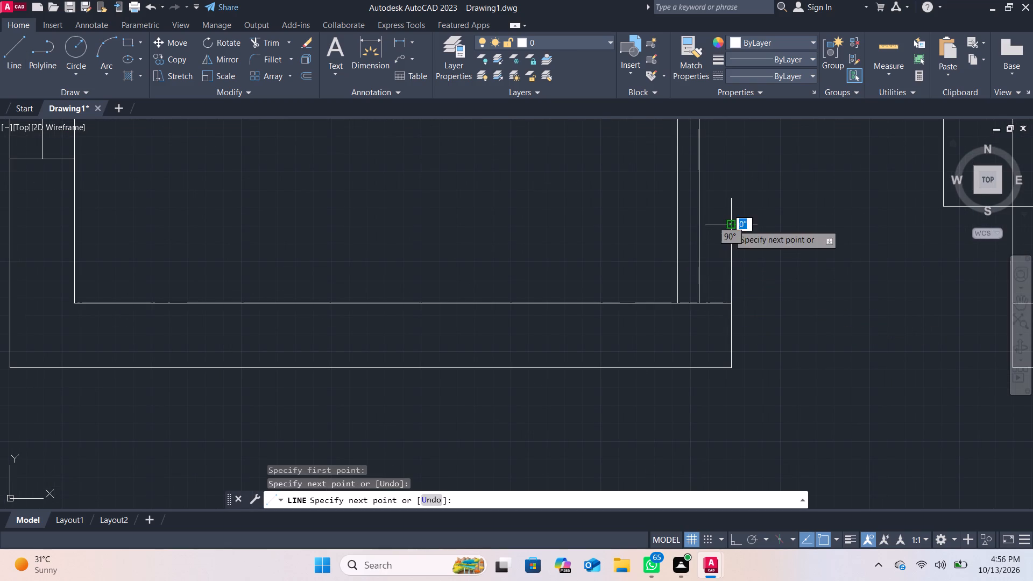
pyautogui.press('Escape')
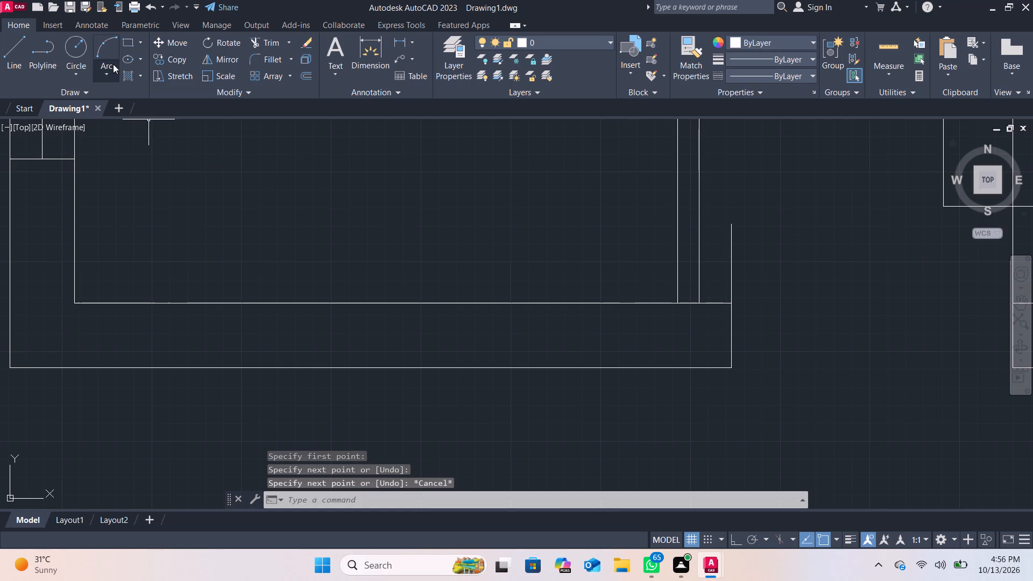
# Draw the entrance door's swing arc from the leaf line's upper end to the inner corner of the staircase-side jamb.
pyautogui.click(113, 64)
pyautogui.click(172, 105)
pyautogui.scroll(-1, 928, 333)
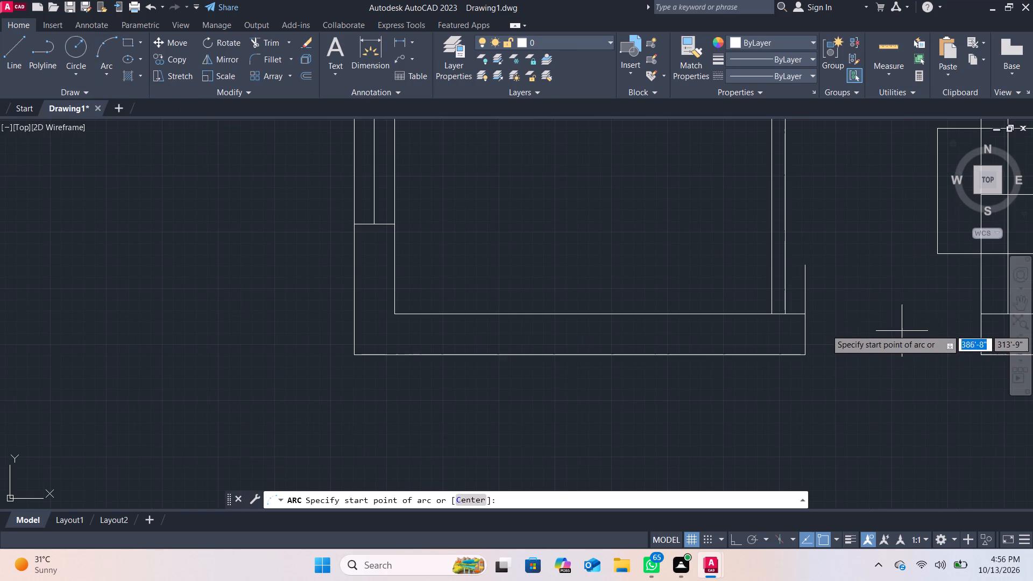
pyautogui.click(803, 264)
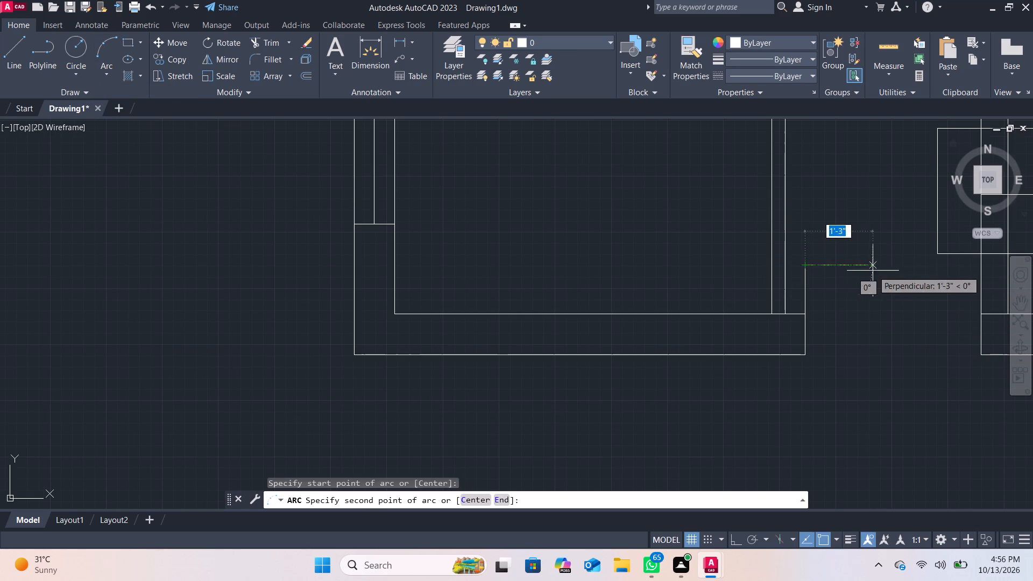
pyautogui.click(946, 297)
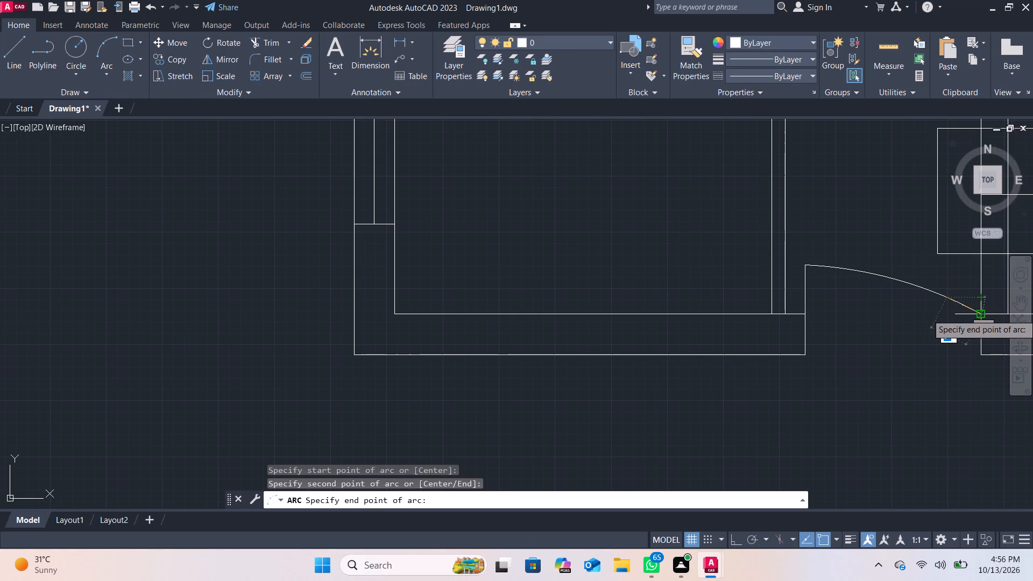
pyautogui.click(980, 314)
# Draw a horizontal threshold line about 3'-2" long across the entrance opening, joining the outer corners of its two jambs.
pyautogui.scroll(-2, 957, 349)
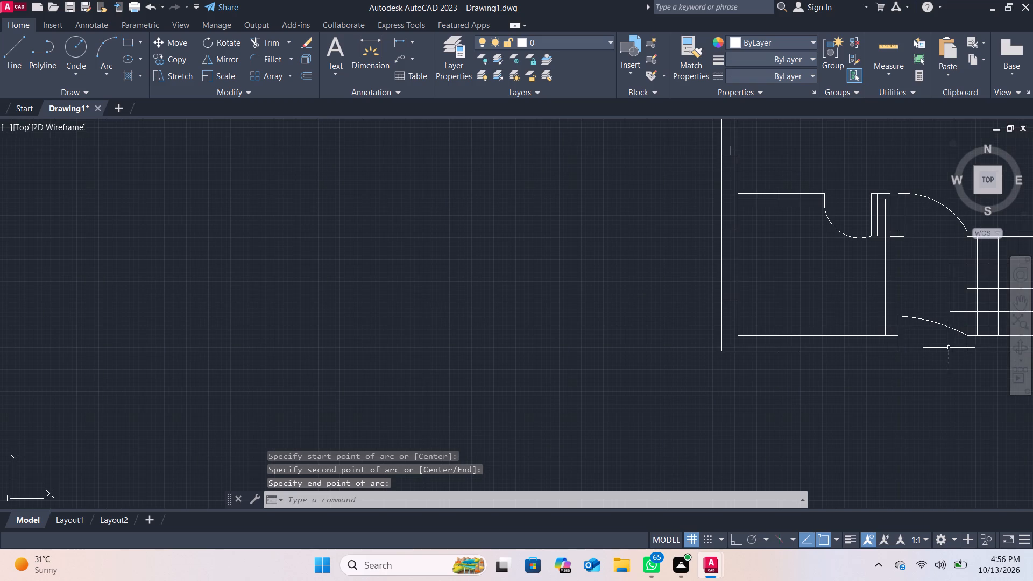
pyautogui.click(0, 47)
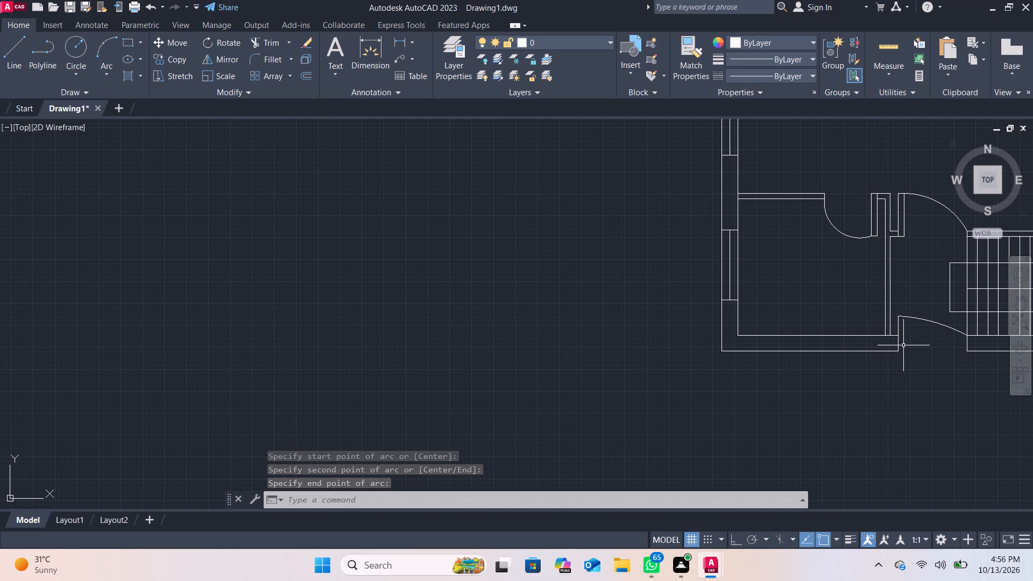
pyautogui.scroll(-1, 903, 350)
pyautogui.moveTo(903, 350); pyautogui.dragTo(542, 371, button='middle')
pyautogui.scroll(3, 539, 384)
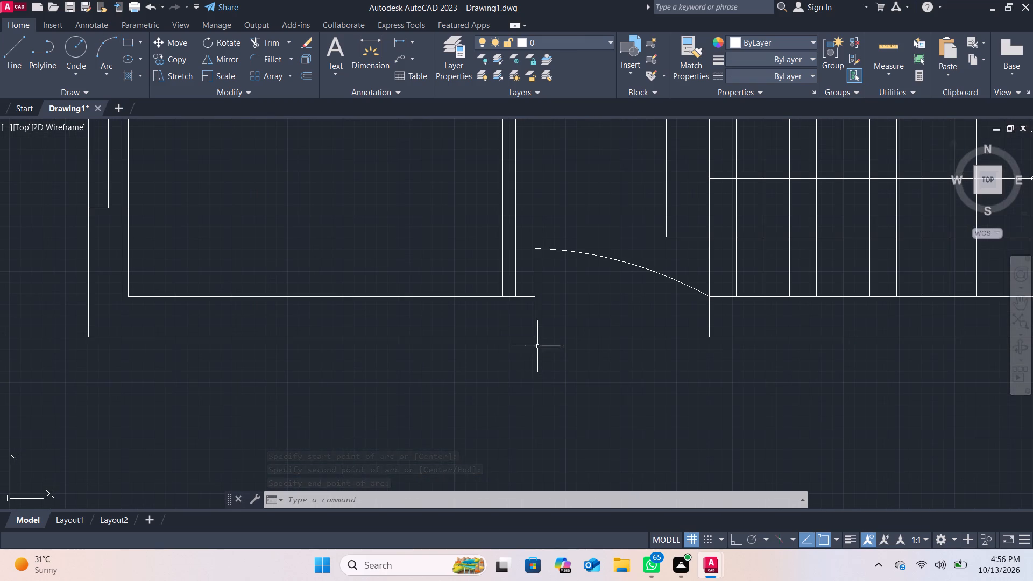
pyautogui.click(12, 41)
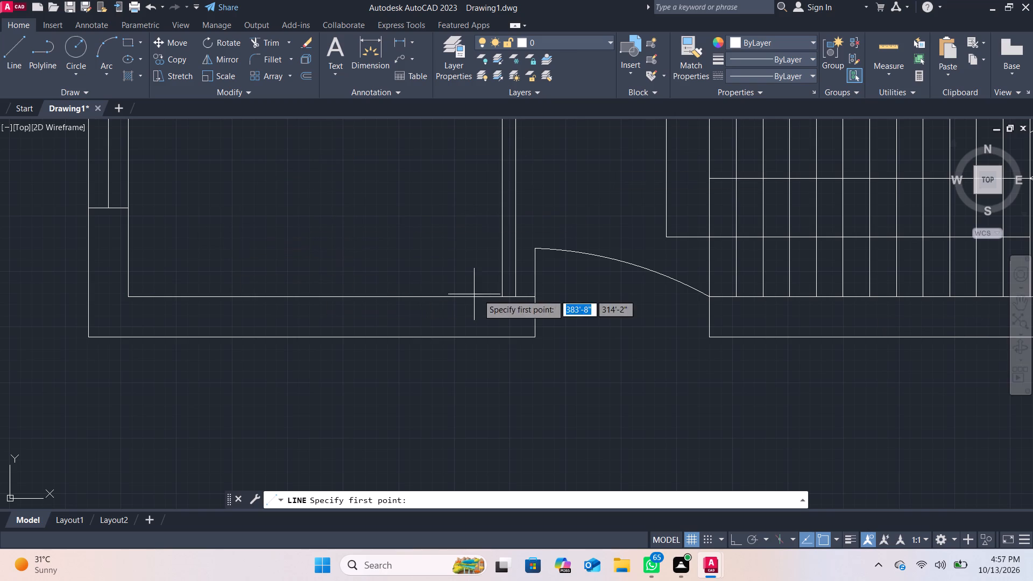
pyautogui.click(532, 336)
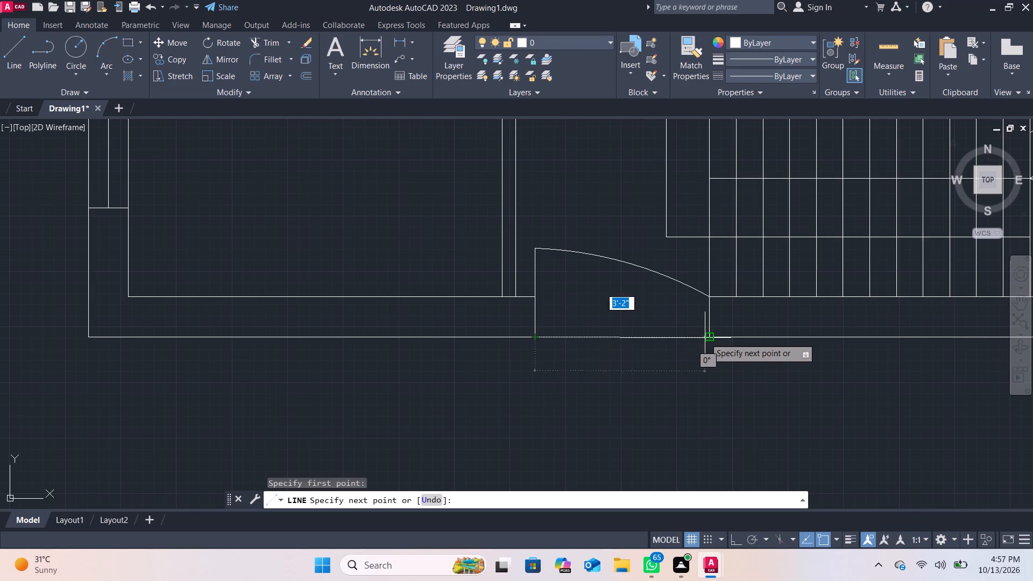
pyautogui.click(706, 336)
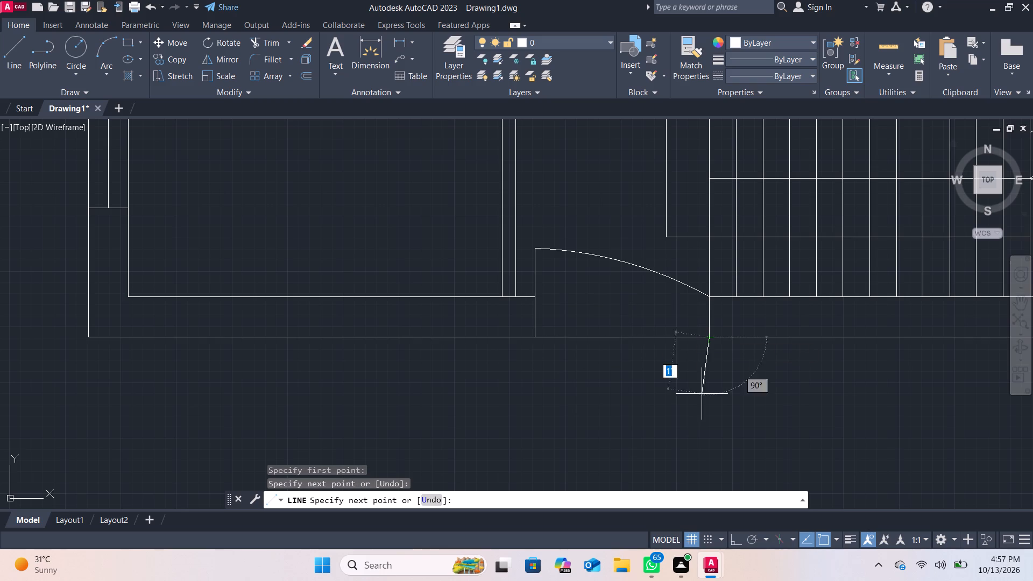
pyautogui.press('Return')
# Examine the whole floor plan, checking the doors, windows, partitions and staircase.
pyautogui.scroll(-1, 703, 484)
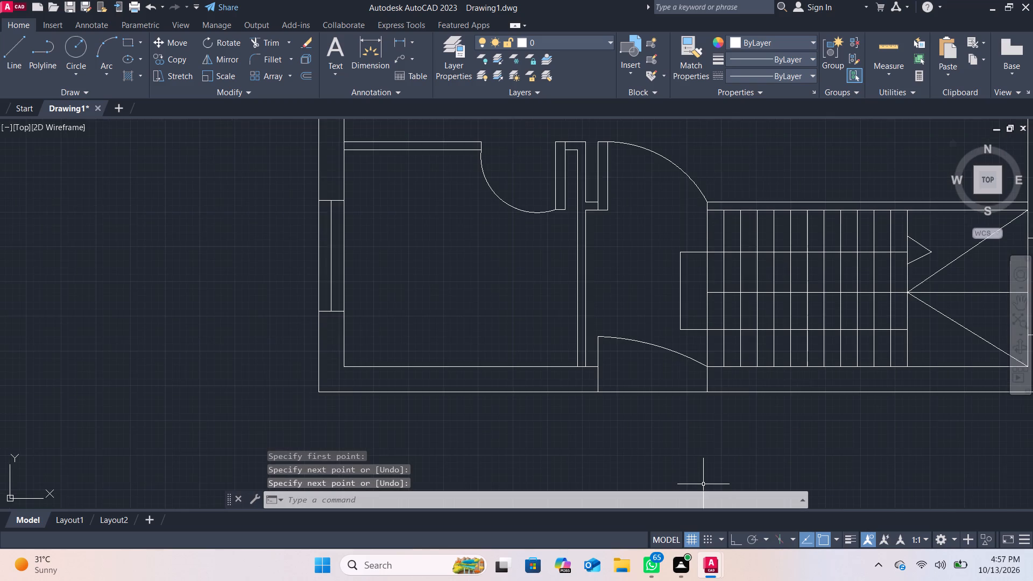
pyautogui.scroll(-1, 701, 484)
pyautogui.scroll(-1, 577, 440)
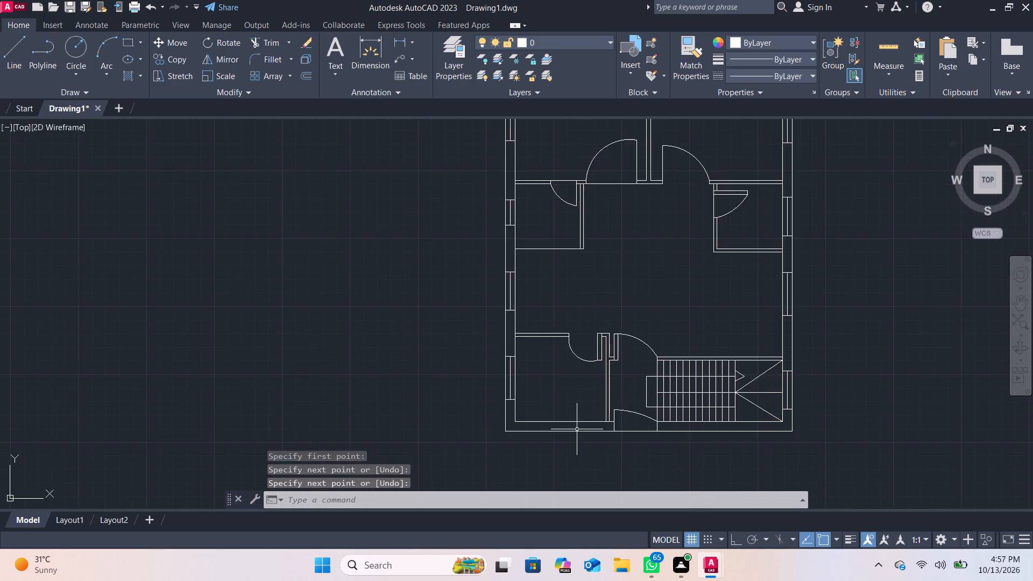
pyautogui.scroll(-1, 550, 263)
pyautogui.moveTo(615, 278); pyautogui.dragTo(614, 295, button='middle')
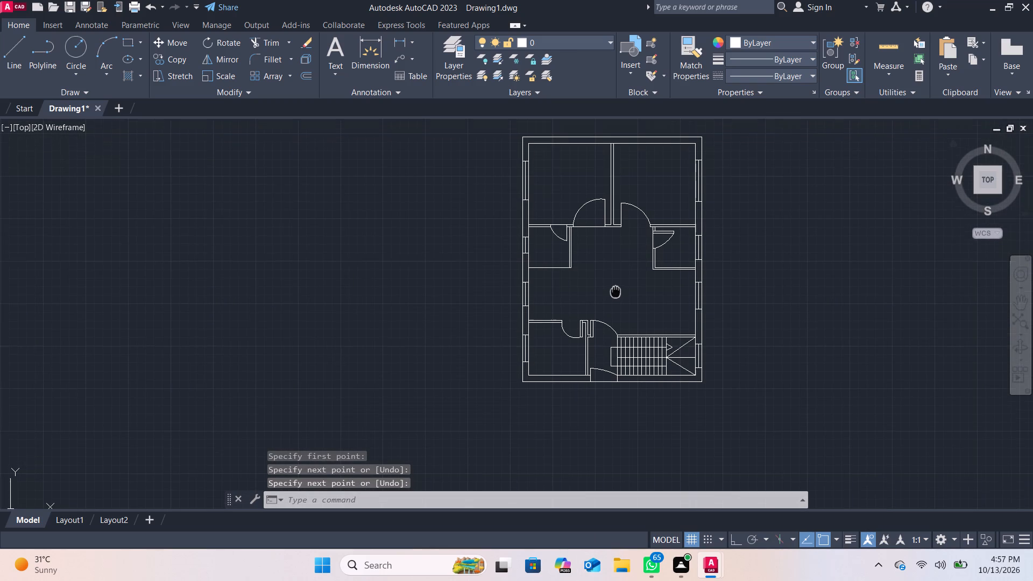
pyautogui.moveTo(614, 295); pyautogui.dragTo(612, 304, button='middle')
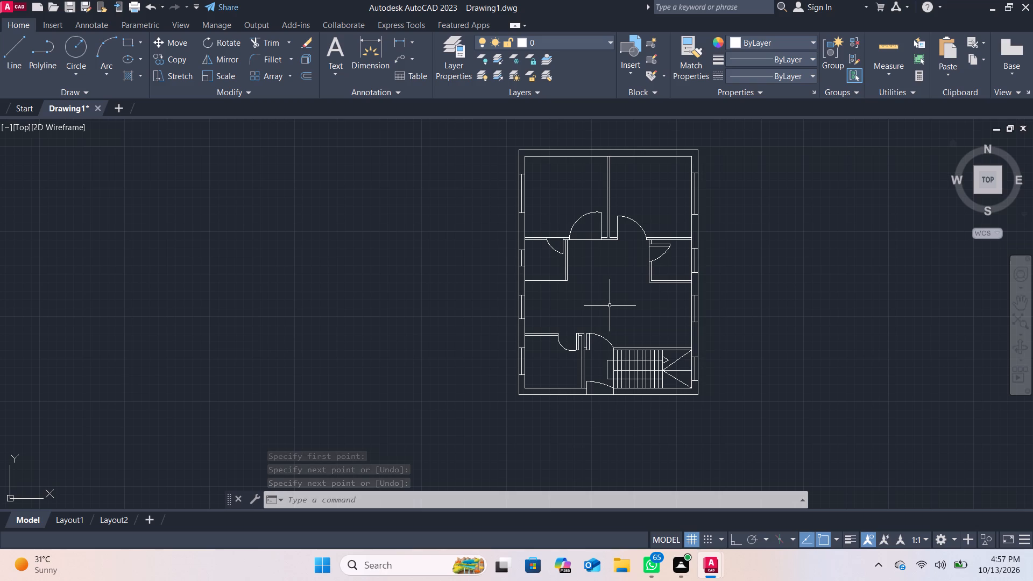
pyautogui.scroll(-3, 609, 306)
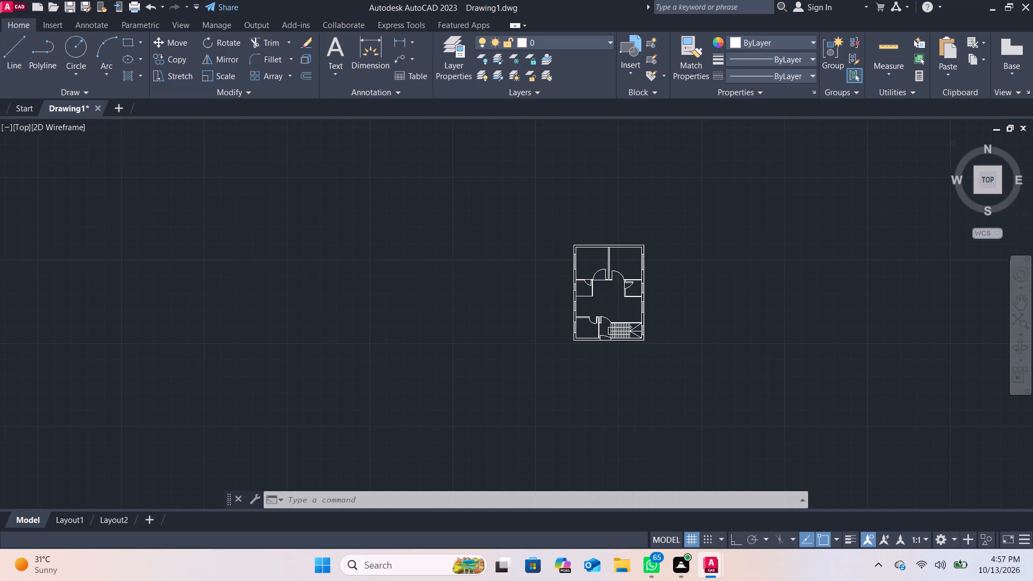
pyautogui.scroll(-4, 609, 306)
pyautogui.scroll(10, 609, 306)
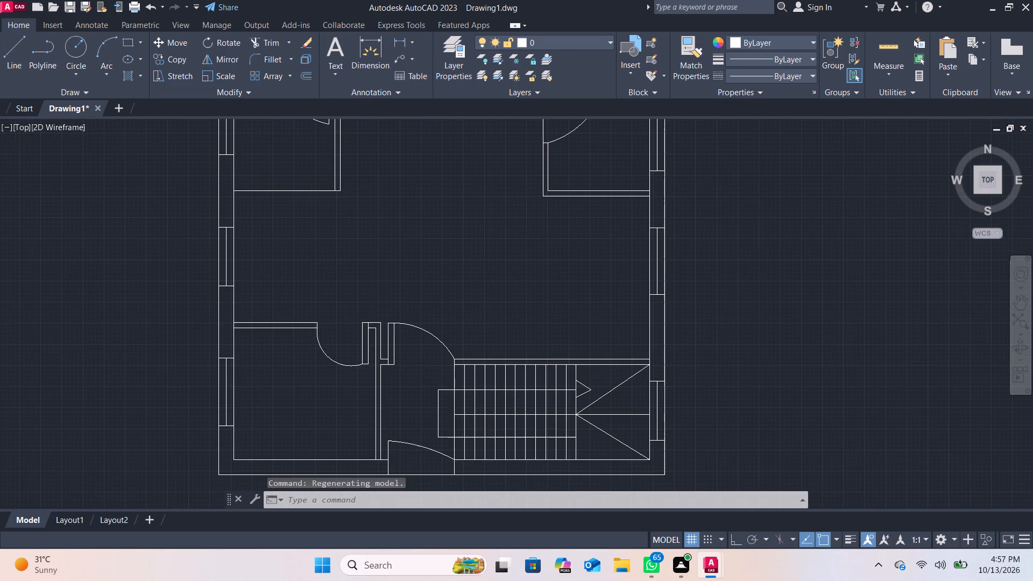
pyautogui.moveTo(607, 306); pyautogui.dragTo(654, 292, button='middle')
pyautogui.scroll(-2, 666, 285)
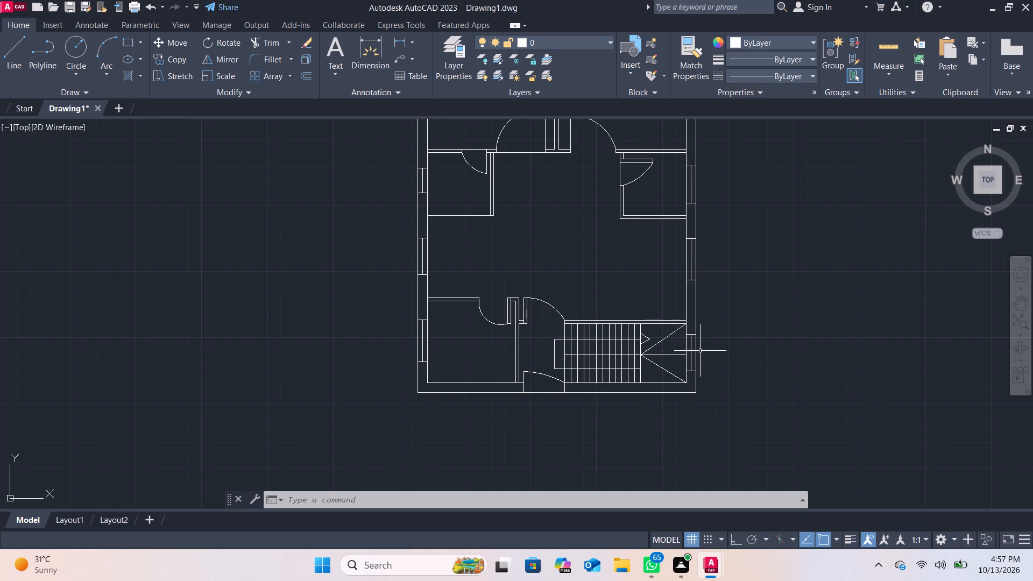
pyautogui.moveTo(700, 430); pyautogui.dragTo(705, 433)
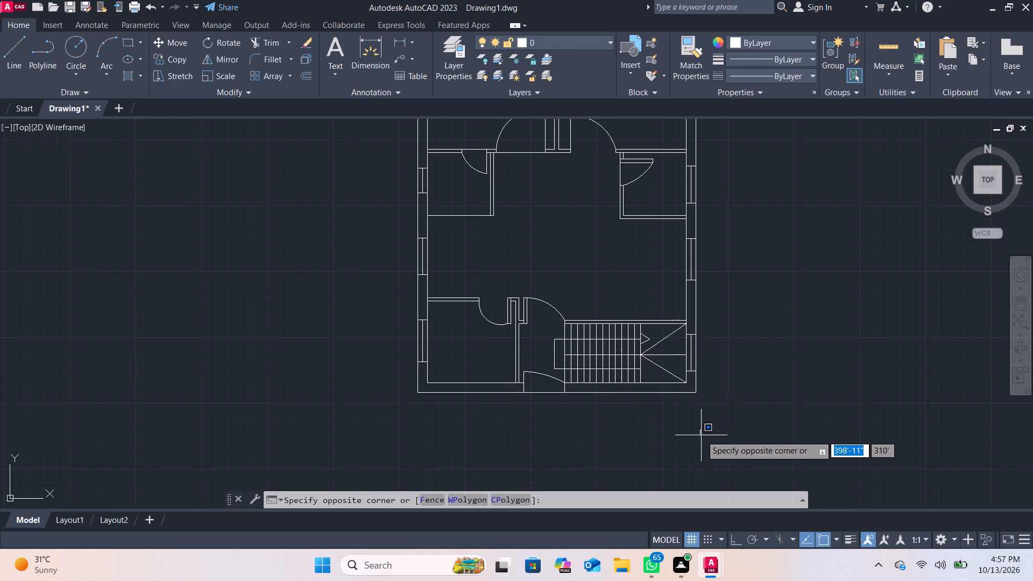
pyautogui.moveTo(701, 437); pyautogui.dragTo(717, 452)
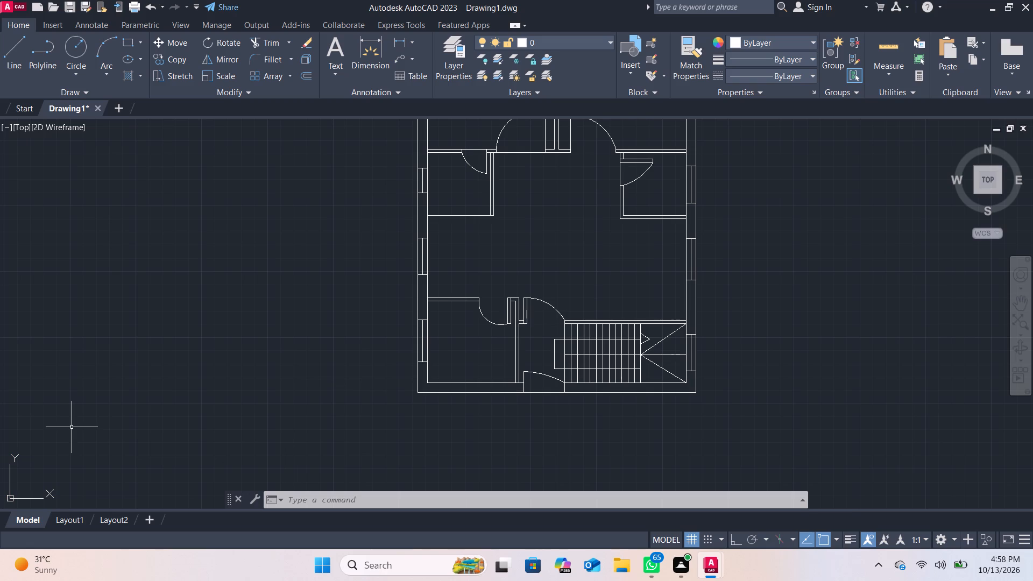
# Open DesignCenter and browse to the AutoCAD 2023 sample folder Sample\en-us\DesignCenter.
pyautogui.hotkey('ctrl', '2')
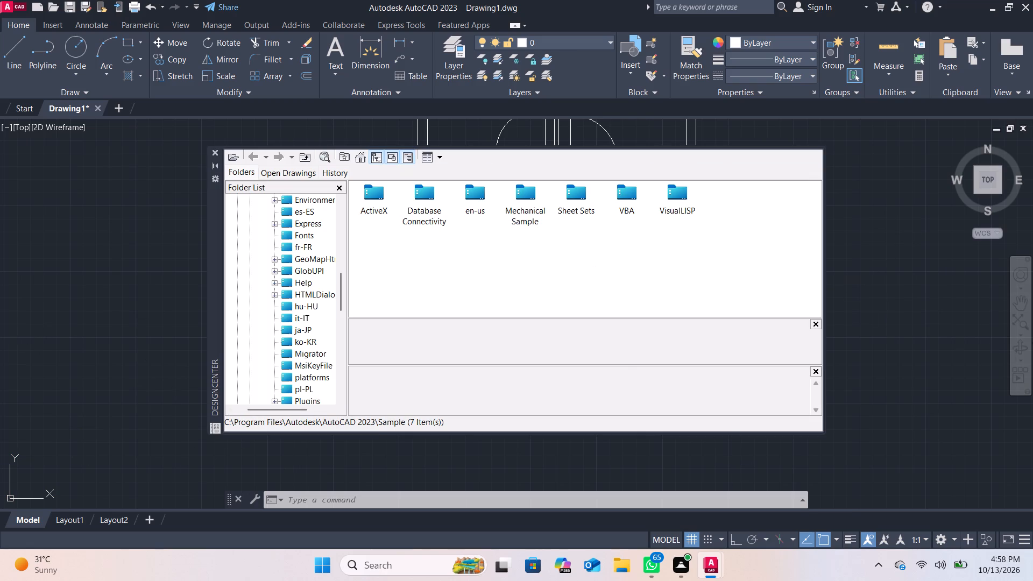
pyautogui.scroll(-2, 312, 271)
pyautogui.scroll(18, 341, 304)
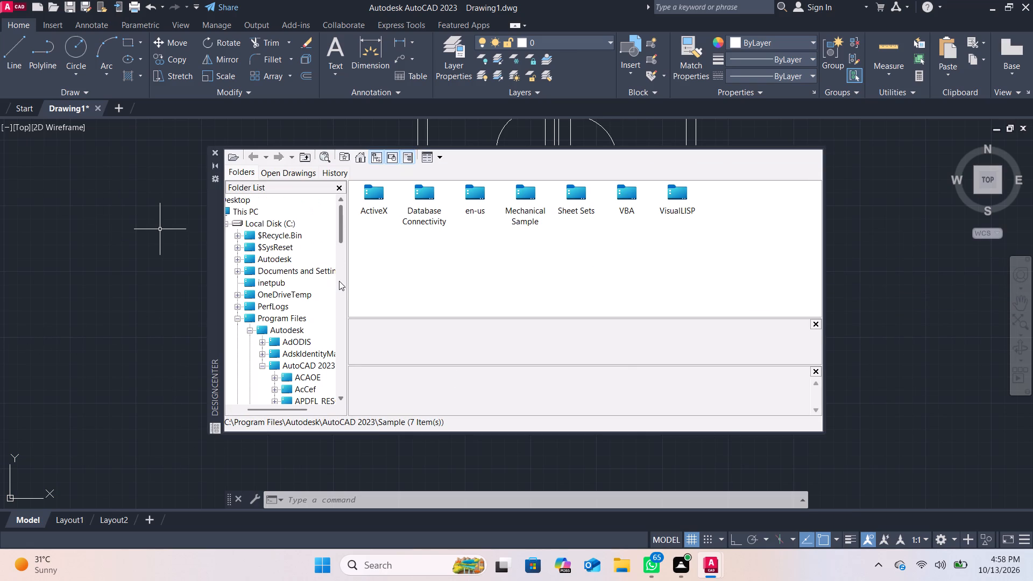
pyautogui.scroll(4, 273, 261)
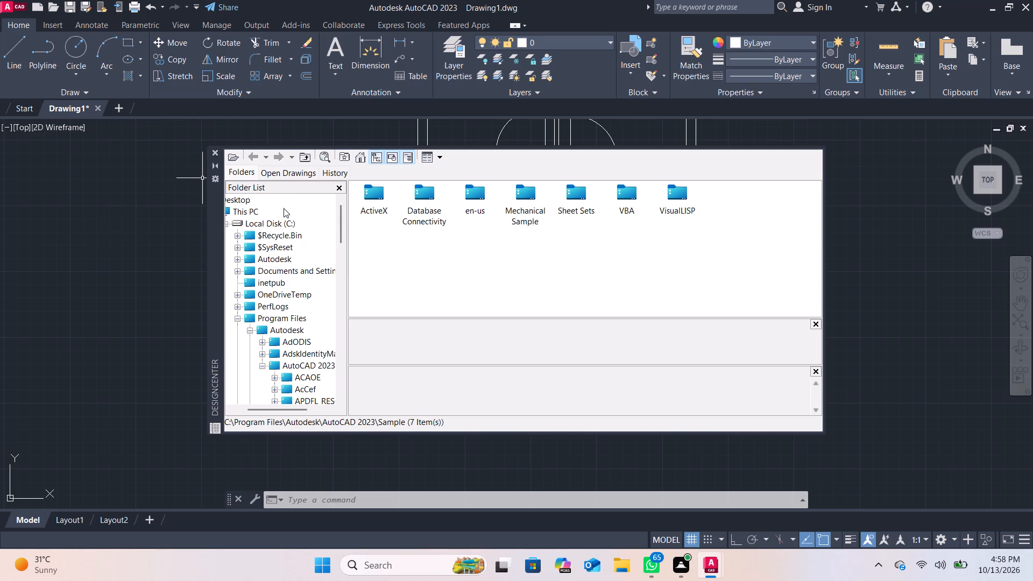
pyautogui.click(277, 222)
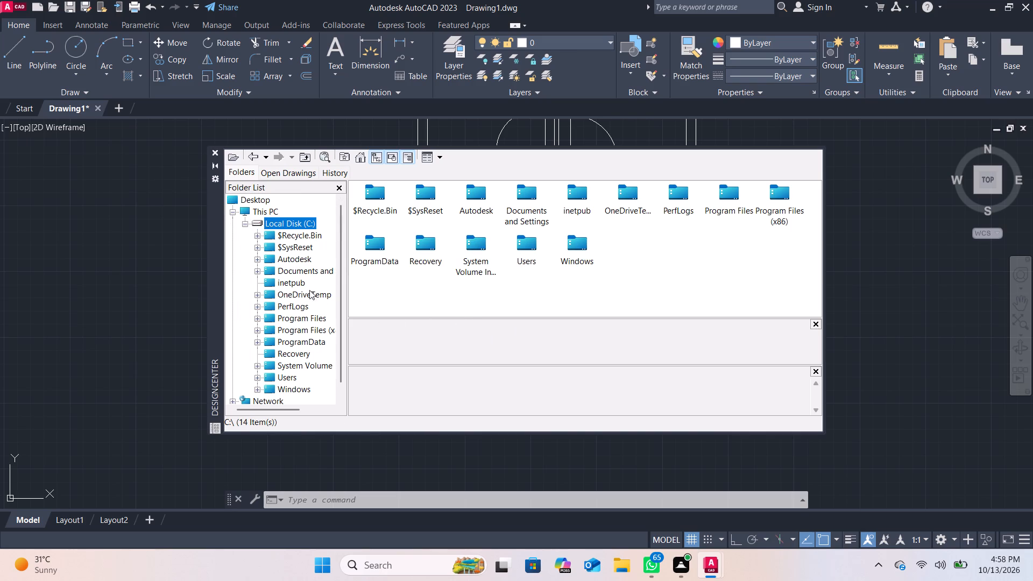
pyautogui.doubleClick(307, 313)
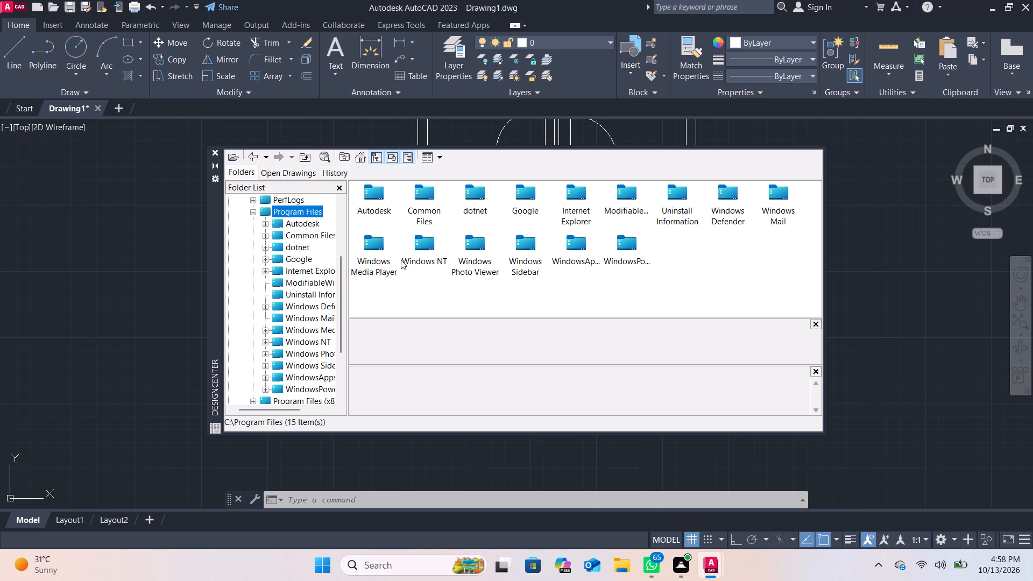
pyautogui.click(313, 226)
pyautogui.doubleClick(303, 225)
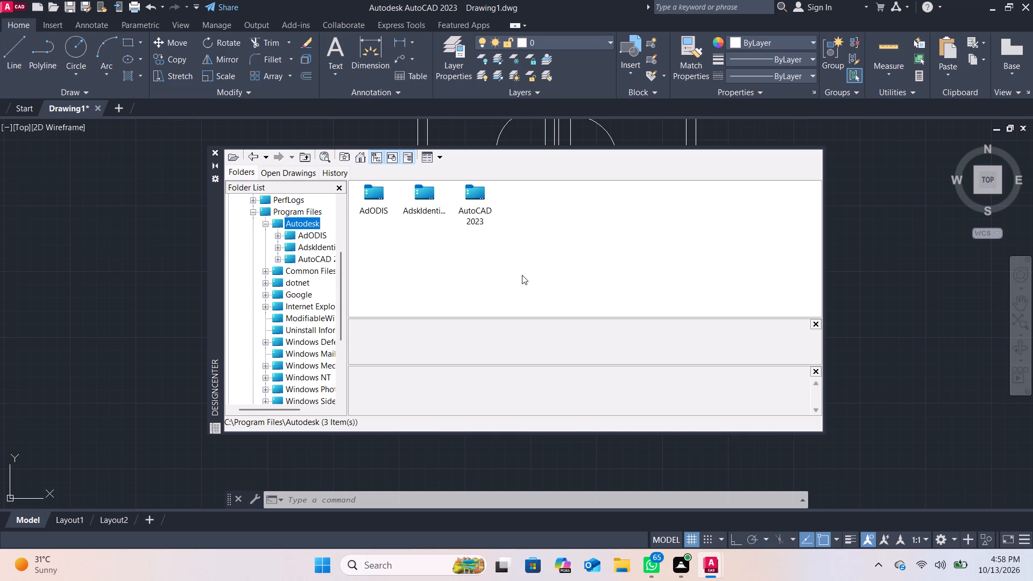
pyautogui.doubleClick(477, 198)
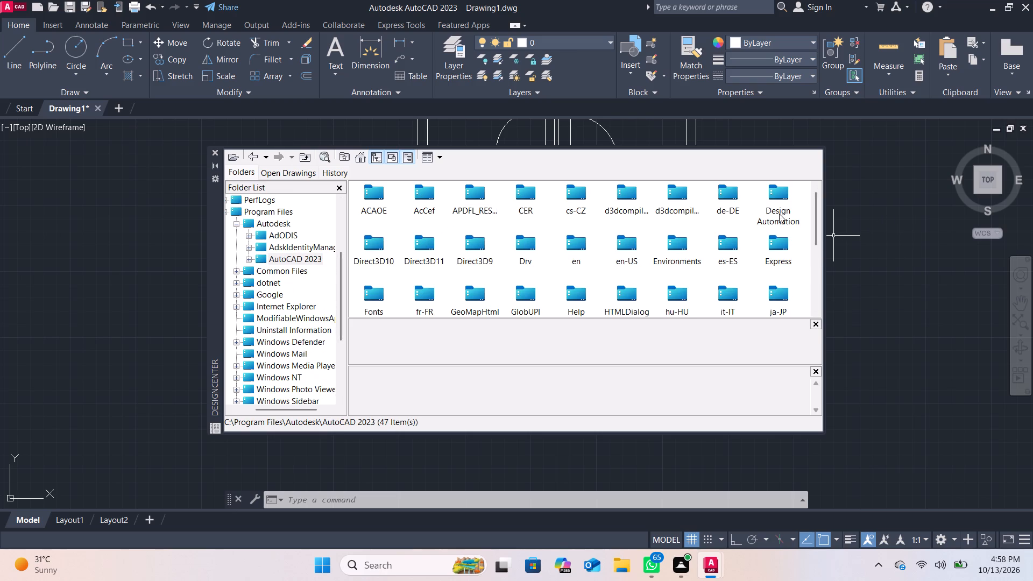
pyautogui.scroll(-6, 753, 260)
pyautogui.scroll(1, 347, 274)
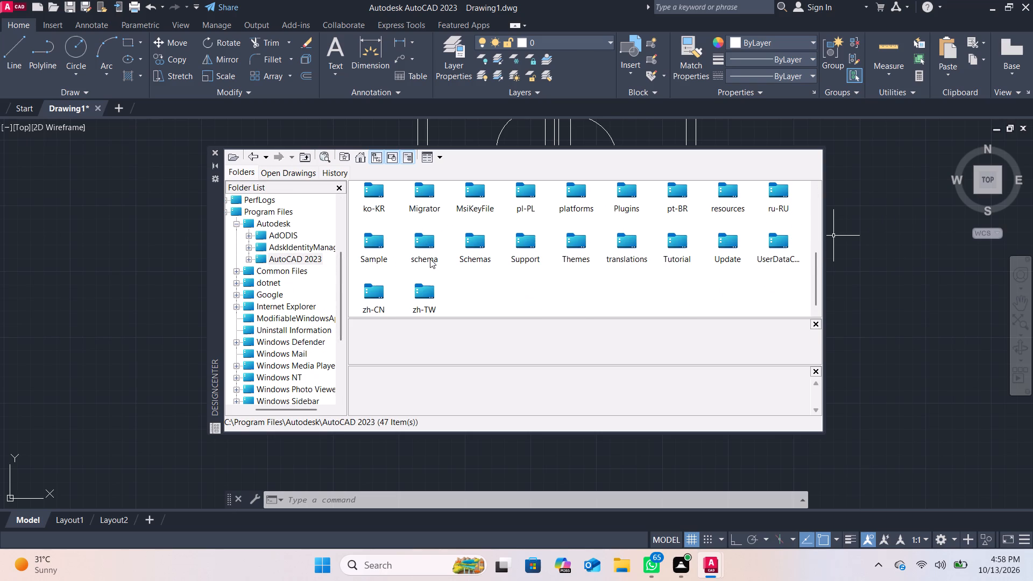
pyautogui.doubleClick(379, 238)
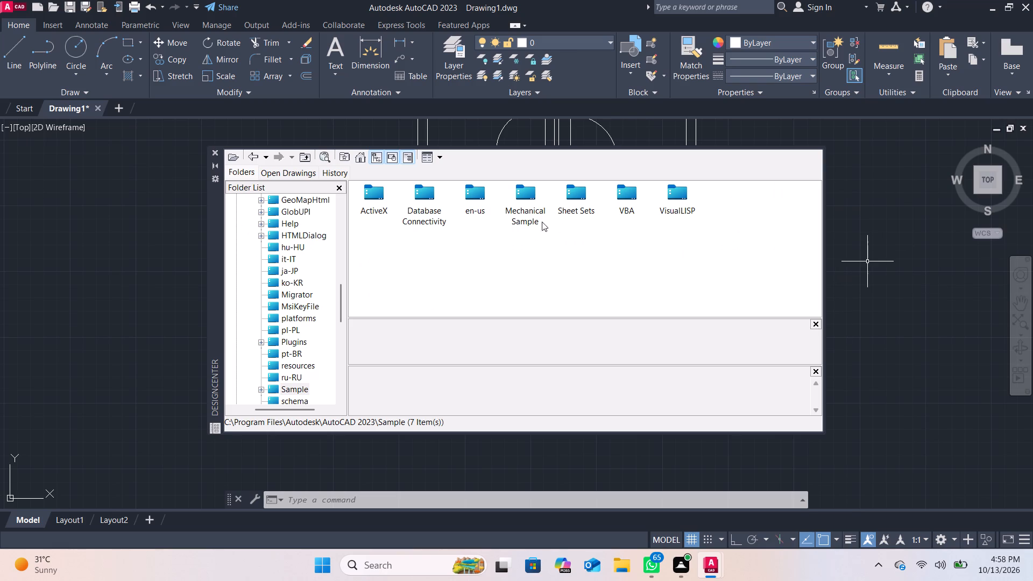
pyautogui.doubleClick(470, 194)
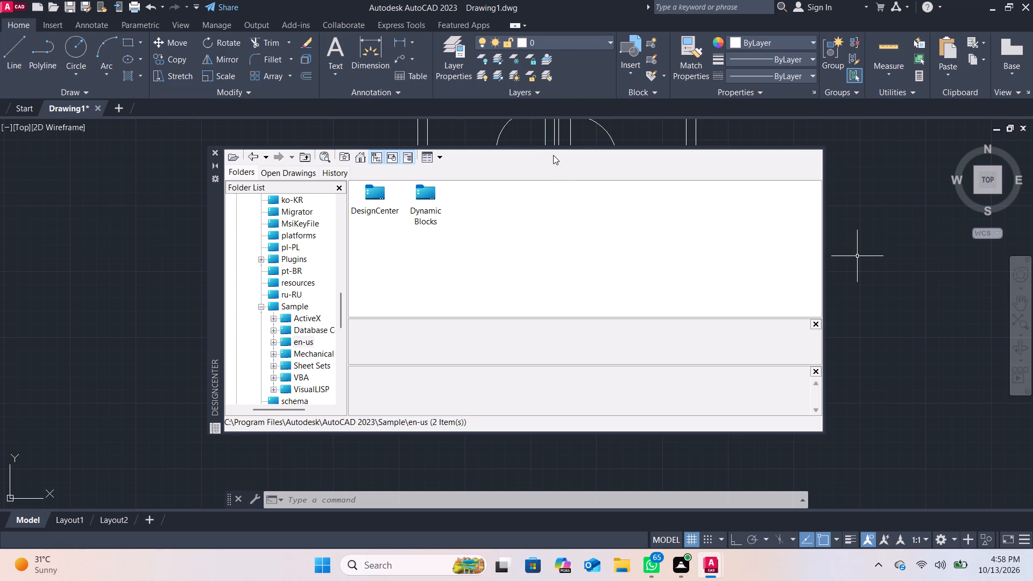
pyautogui.doubleClick(369, 190)
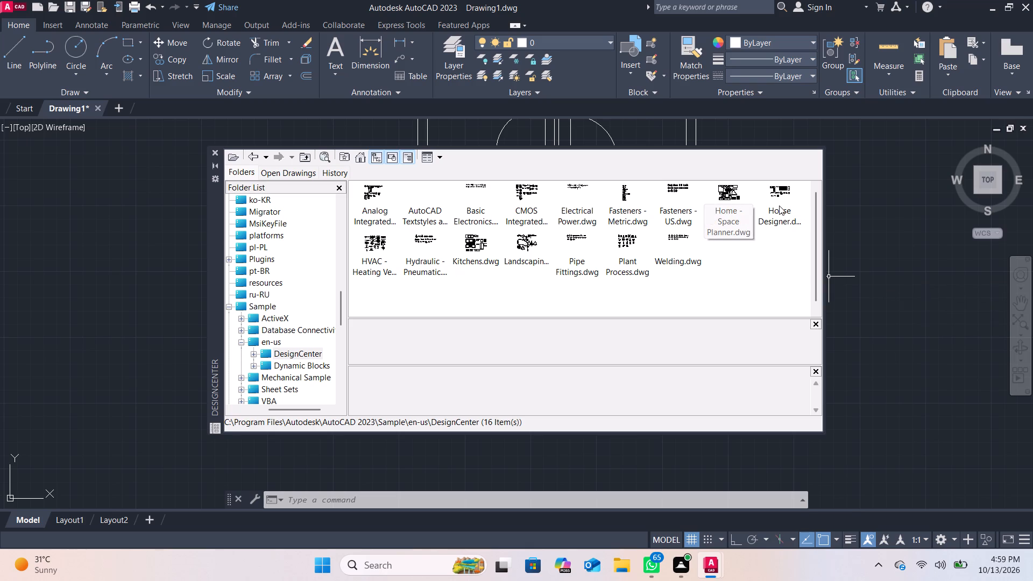
# Insert the Dining Set - 36 x 72 in. block from Home - Space Planner.dwg in the empty area east of the plan.
pyautogui.doubleClick(724, 190)
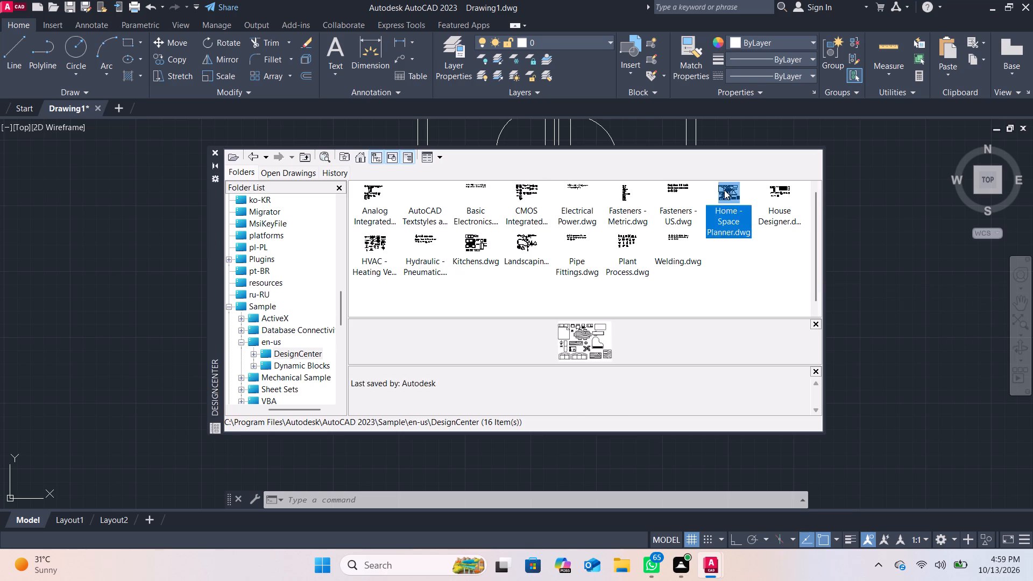
pyautogui.doubleClick(373, 187)
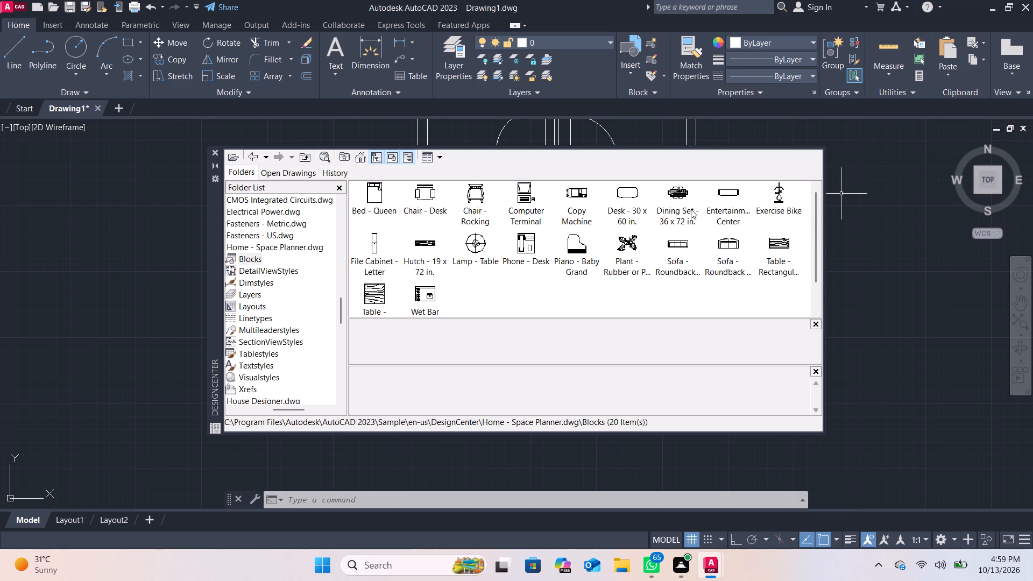
pyautogui.moveTo(682, 194); pyautogui.dragTo(895, 281)
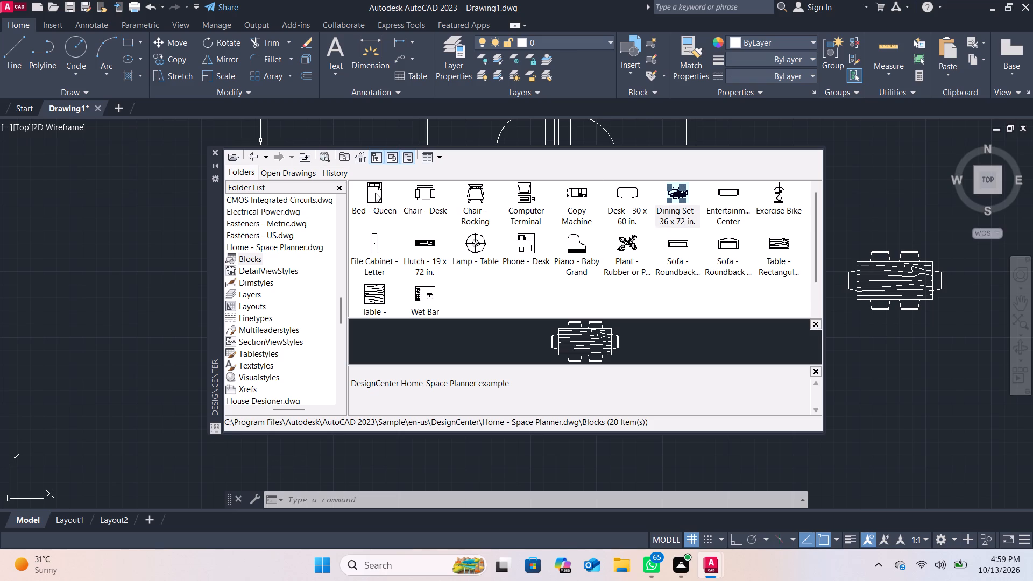
# Insert two Bed - Queen blocks outside the plan, one south of the dining set and one west of the plan.
pyautogui.moveTo(375, 193); pyautogui.dragTo(890, 387)
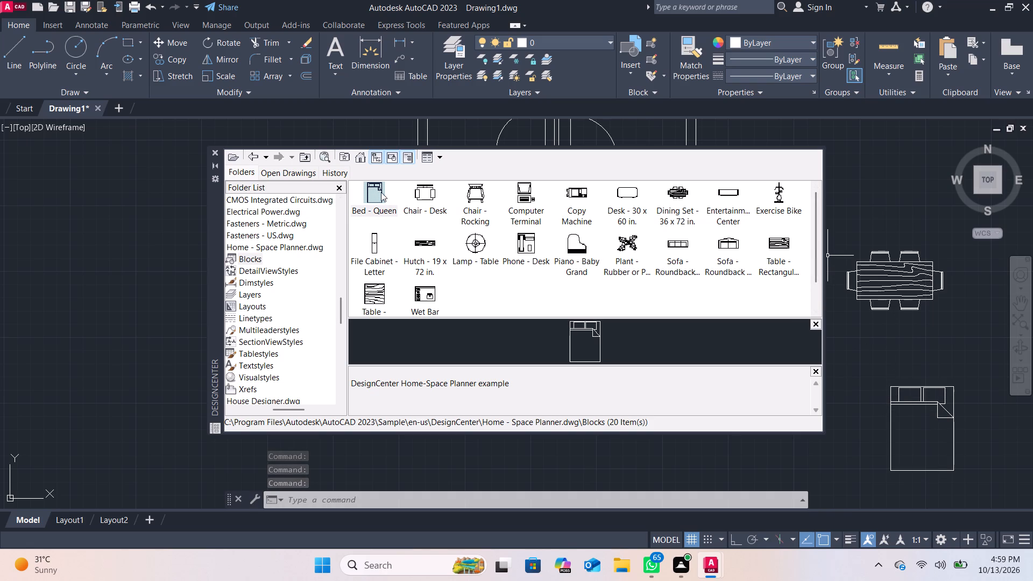
pyautogui.moveTo(381, 192); pyautogui.dragTo(93, 189)
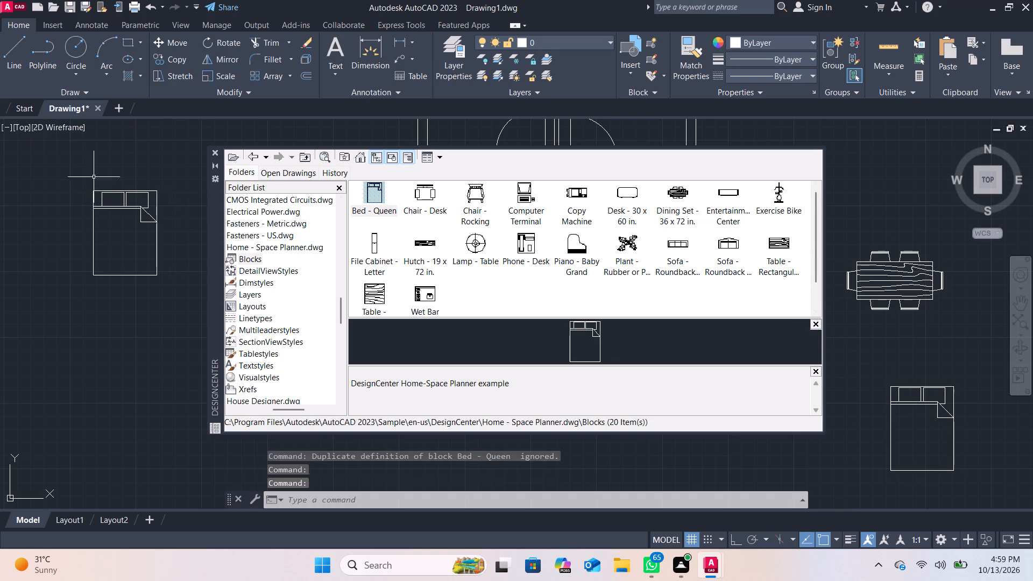
# Insert two Toilet - top blocks from House Designer.dwg side by side, just south of the bed west of the plan.
pyautogui.scroll(-3, 390, 261)
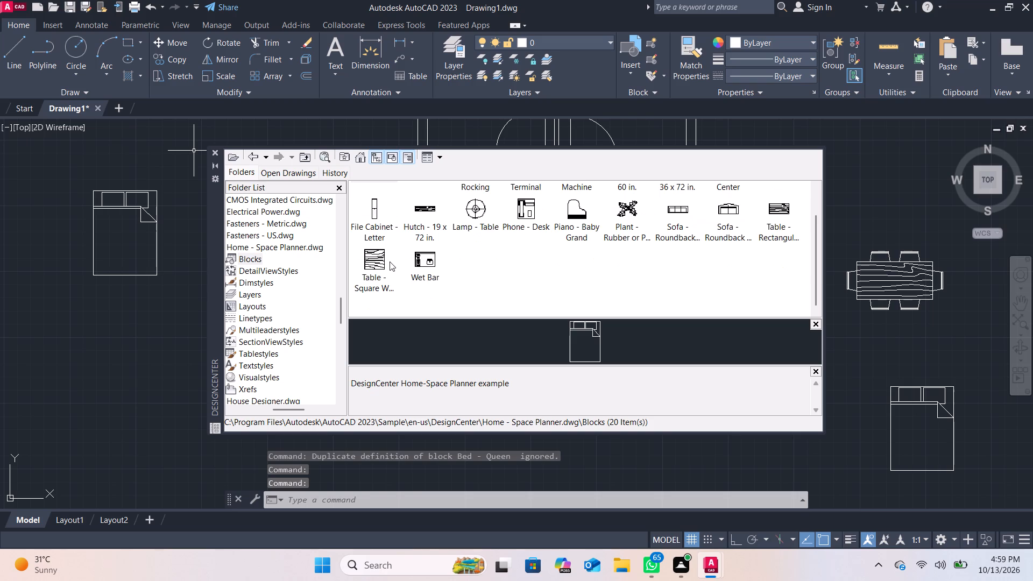
pyautogui.scroll(4, 390, 261)
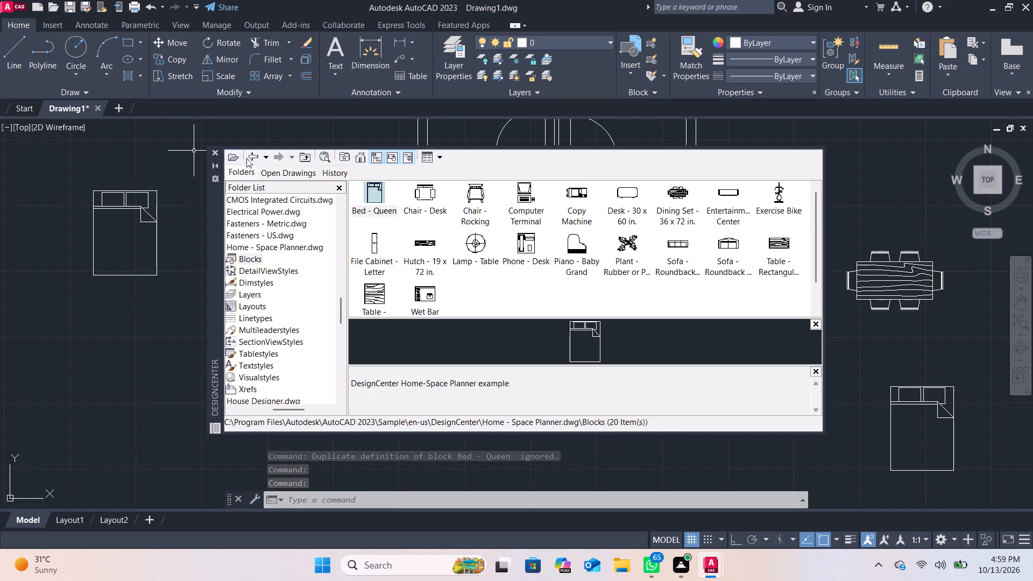
pyautogui.click(246, 158)
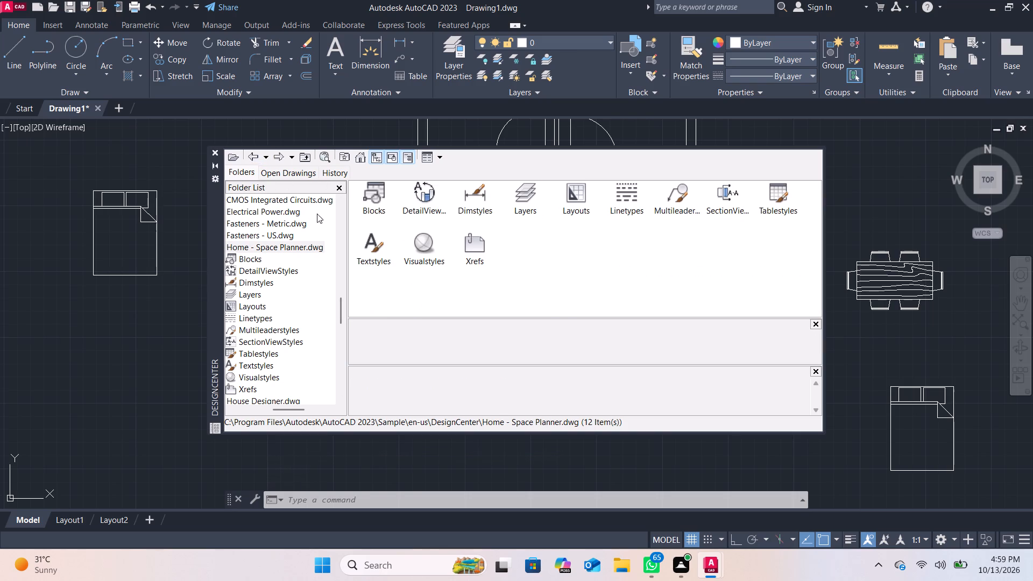
pyautogui.click(248, 152)
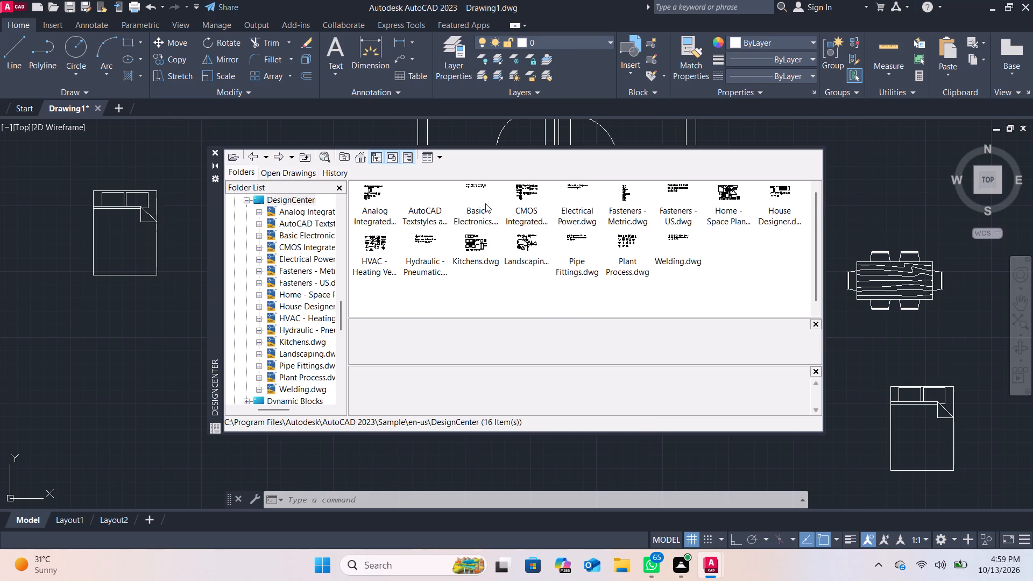
pyautogui.doubleClick(783, 206)
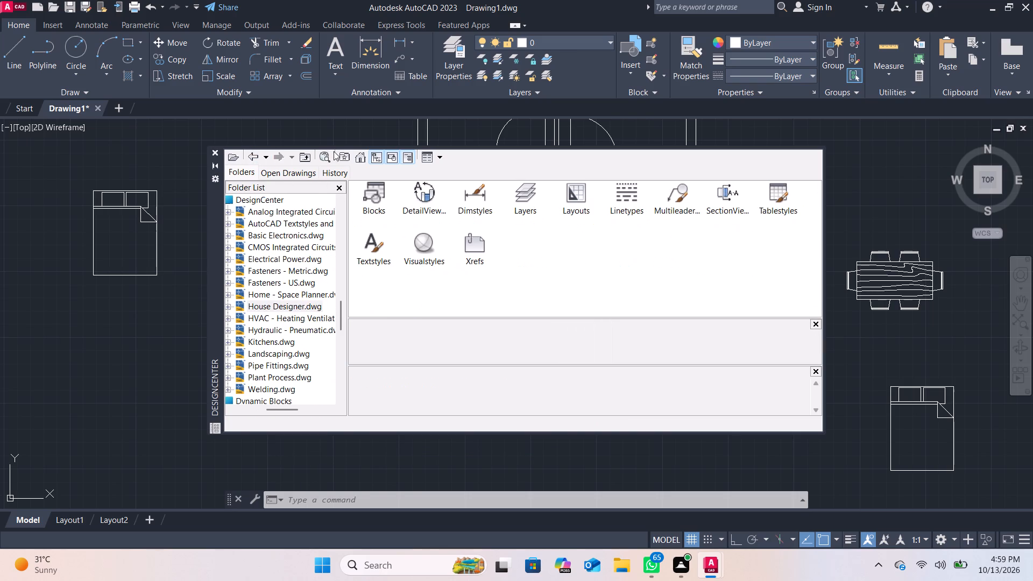
pyautogui.doubleClick(371, 193)
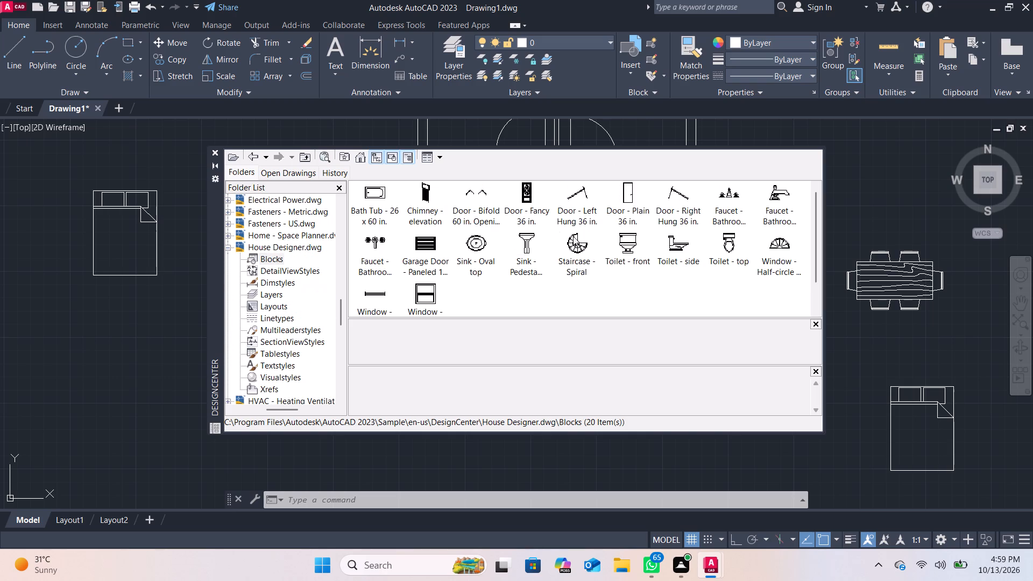
pyautogui.moveTo(730, 246); pyautogui.dragTo(338, 326)
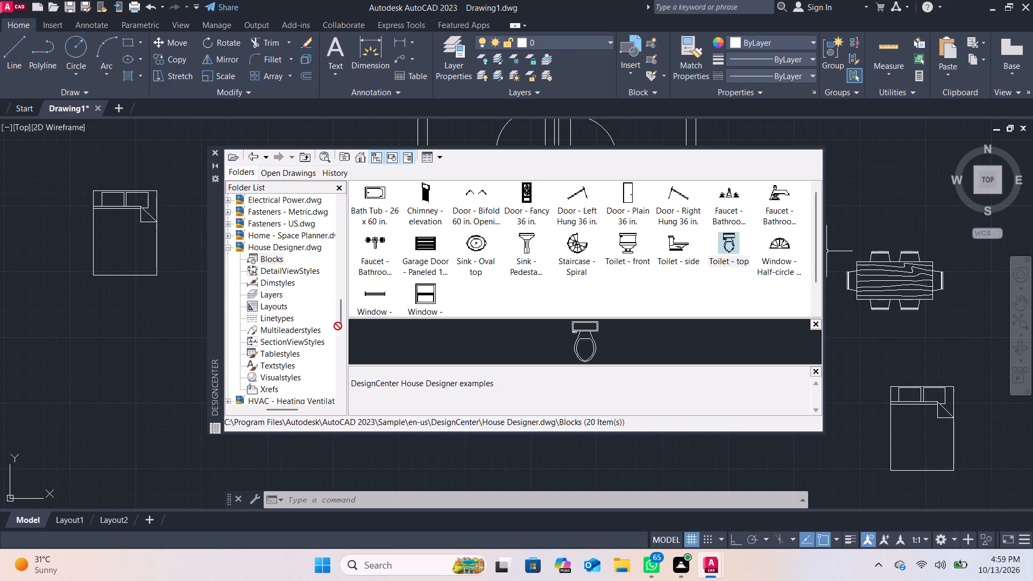
pyautogui.moveTo(338, 326); pyautogui.dragTo(140, 328)
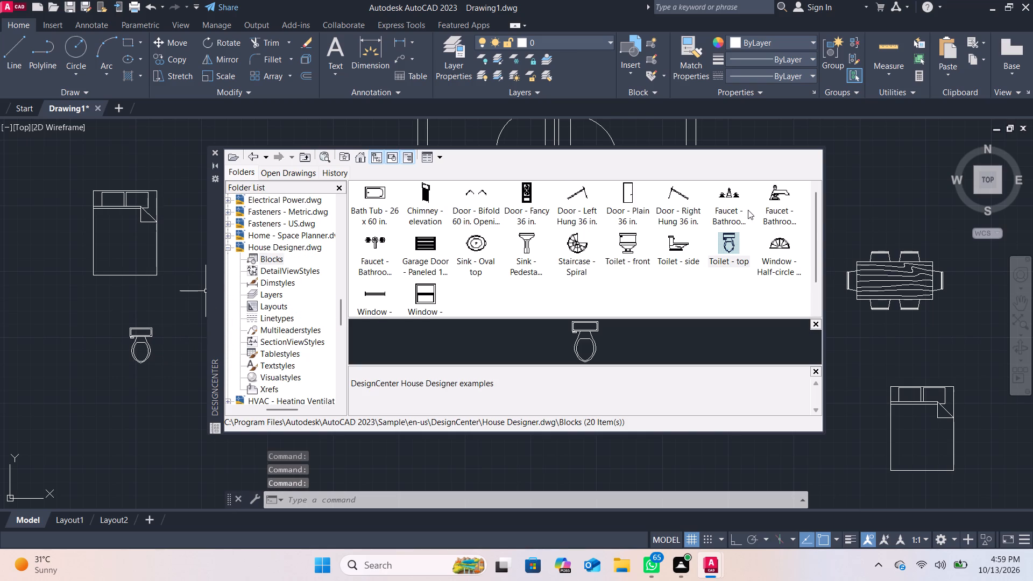
pyautogui.moveTo(731, 237); pyautogui.dragTo(135, 310)
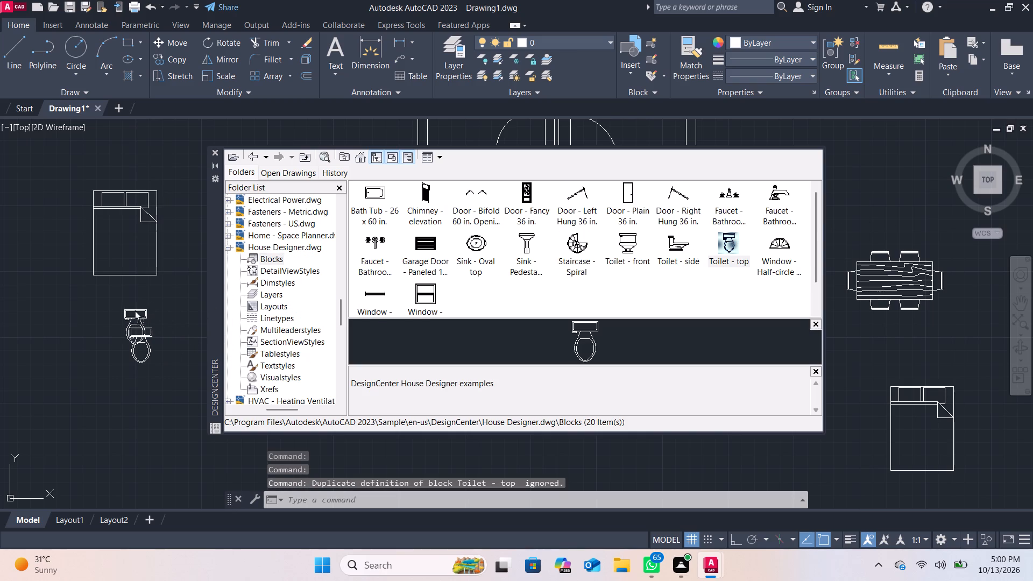
pyautogui.moveTo(135, 310); pyautogui.dragTo(97, 315)
# Look through the blocks of House Designer.dwg and Home - Space Planner.dwg for further furniture and fixtures.
pyautogui.scroll(-1, 366, 254)
pyautogui.scroll(1, 476, 279)
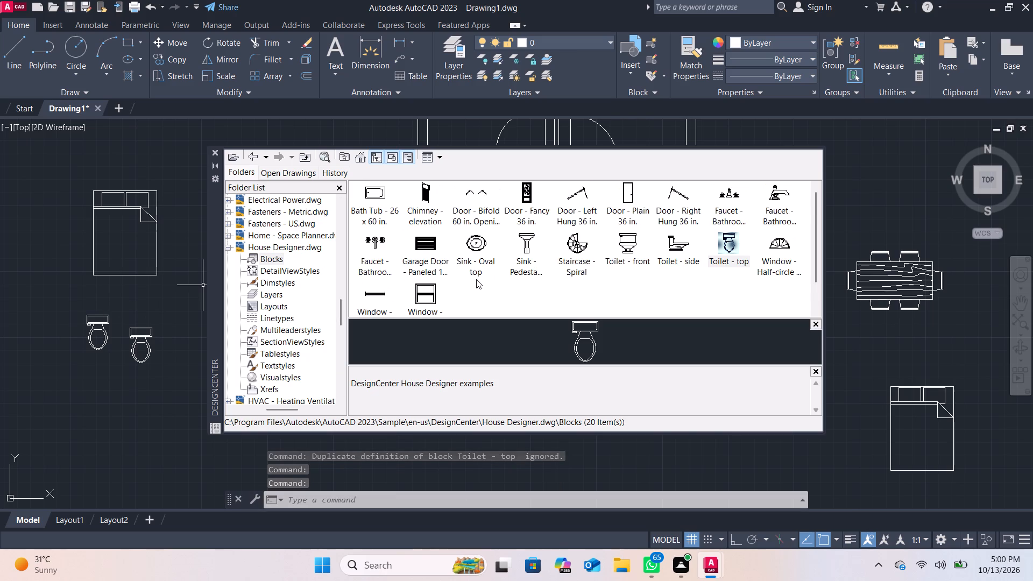
pyautogui.scroll(-1, 476, 279)
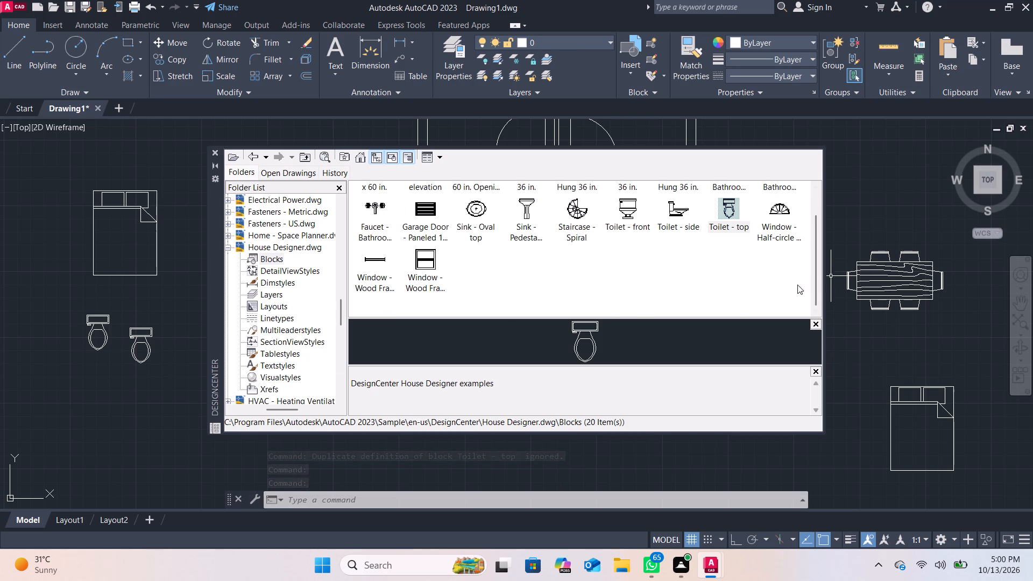
pyautogui.scroll(2, 576, 236)
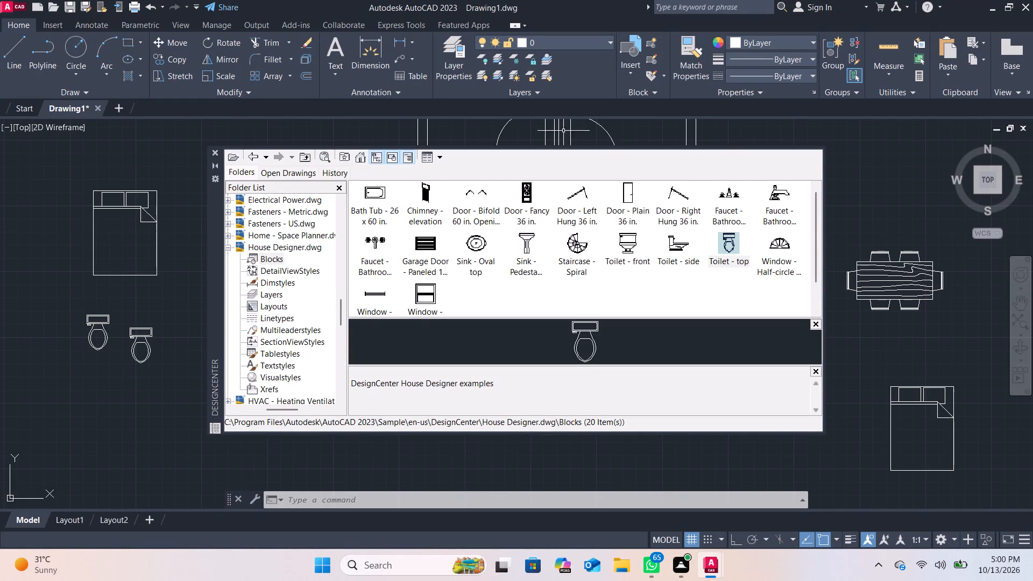
pyautogui.click(252, 156)
pyautogui.click(252, 156)
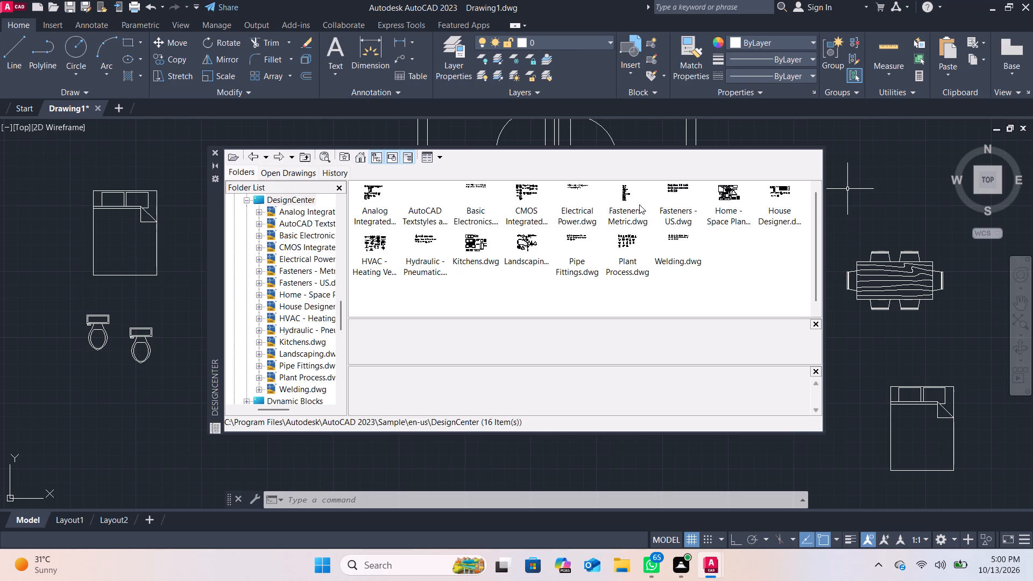
pyautogui.doubleClick(743, 203)
pyautogui.doubleClick(367, 201)
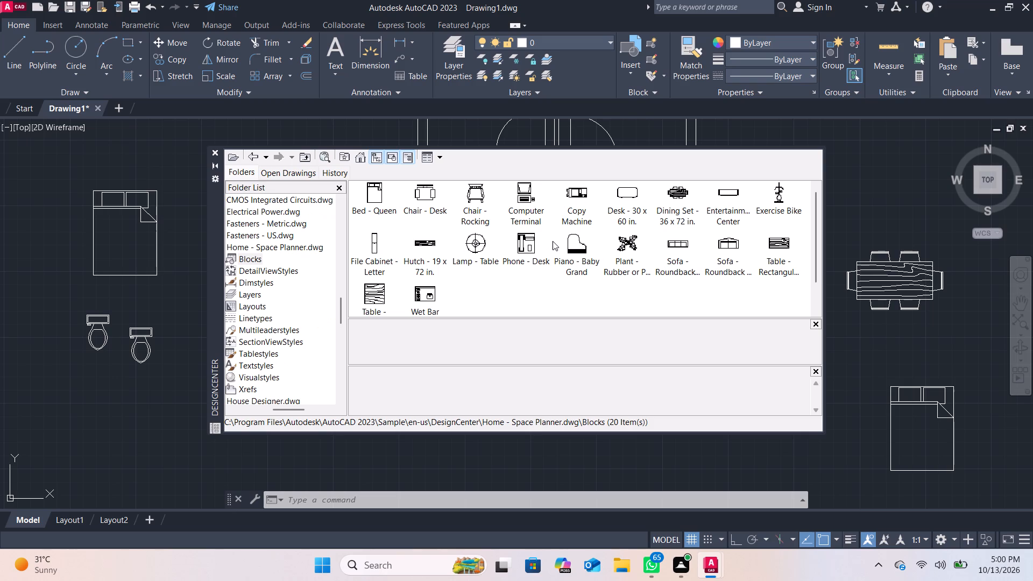
pyautogui.scroll(1, 553, 239)
pyautogui.scroll(-2, 553, 239)
pyautogui.scroll(2, 553, 239)
# Insert the Range-Oven - 30 in top block from Kitchens.dwg outside the plan, south of the two toilets.
pyautogui.click(253, 153)
pyautogui.click(253, 153)
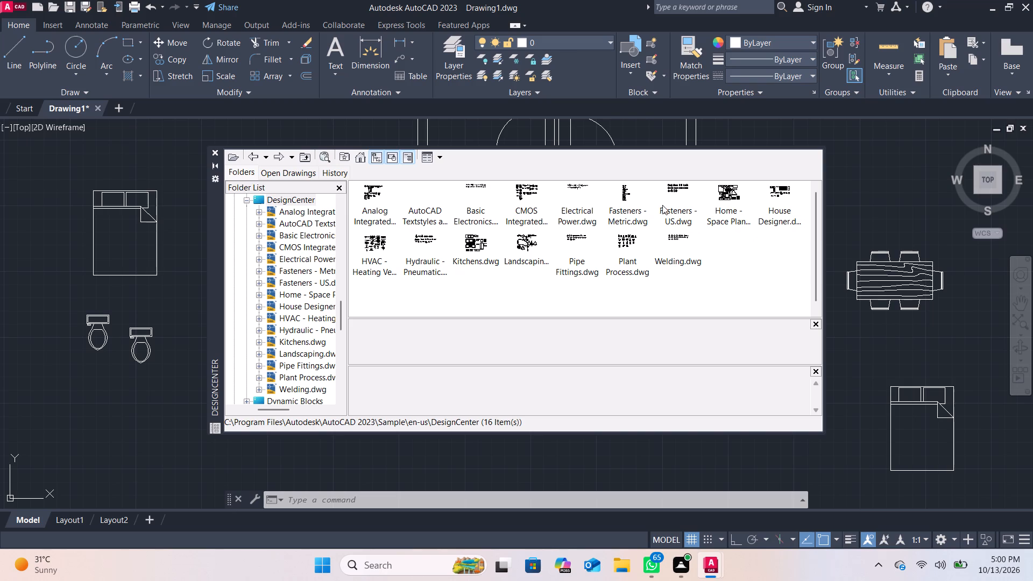
pyautogui.doubleClick(487, 249)
pyautogui.doubleClick(372, 197)
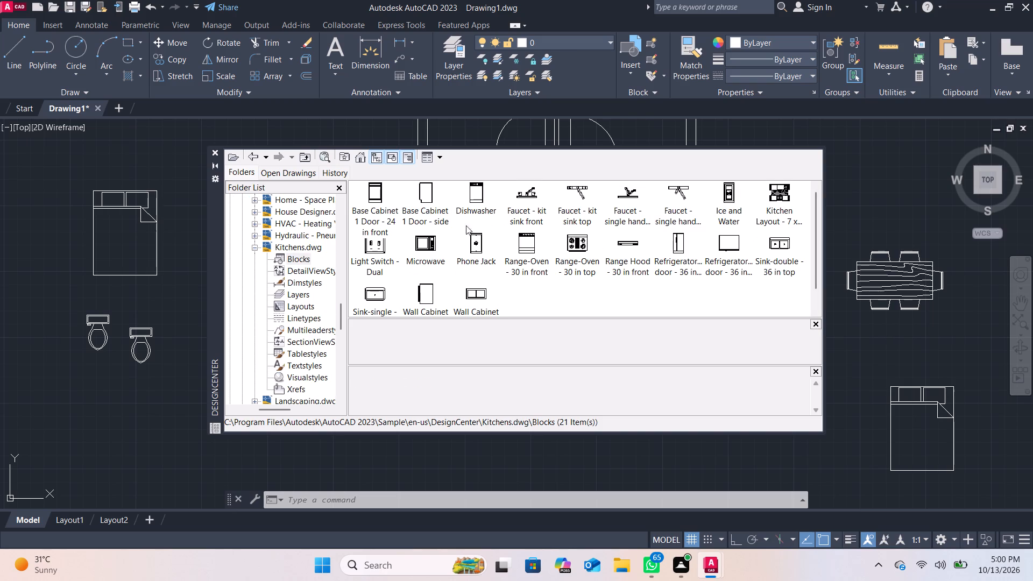
pyautogui.scroll(1, 622, 254)
pyautogui.scroll(-1, 468, 282)
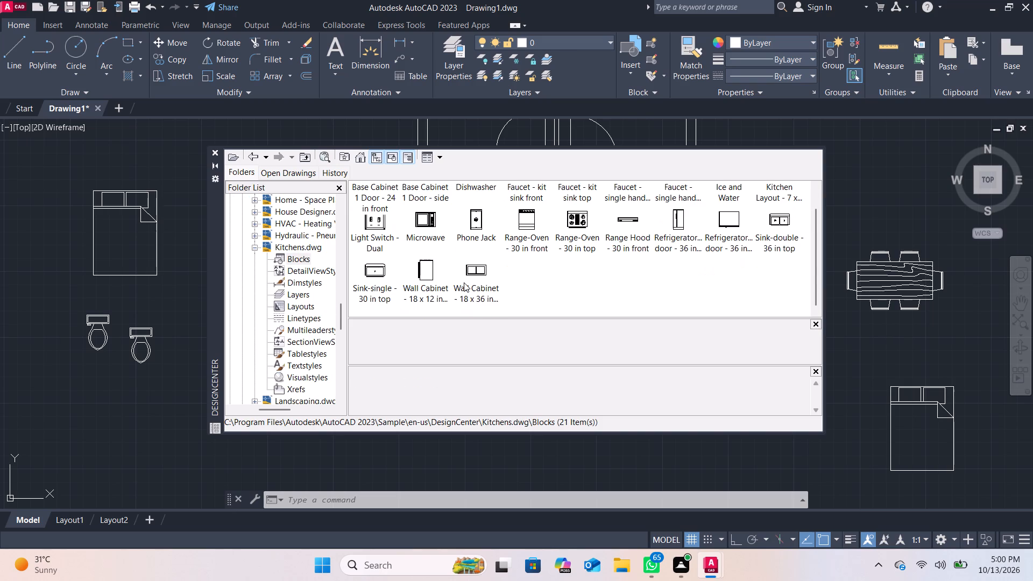
pyautogui.scroll(-2, 463, 282)
pyautogui.scroll(2, 463, 282)
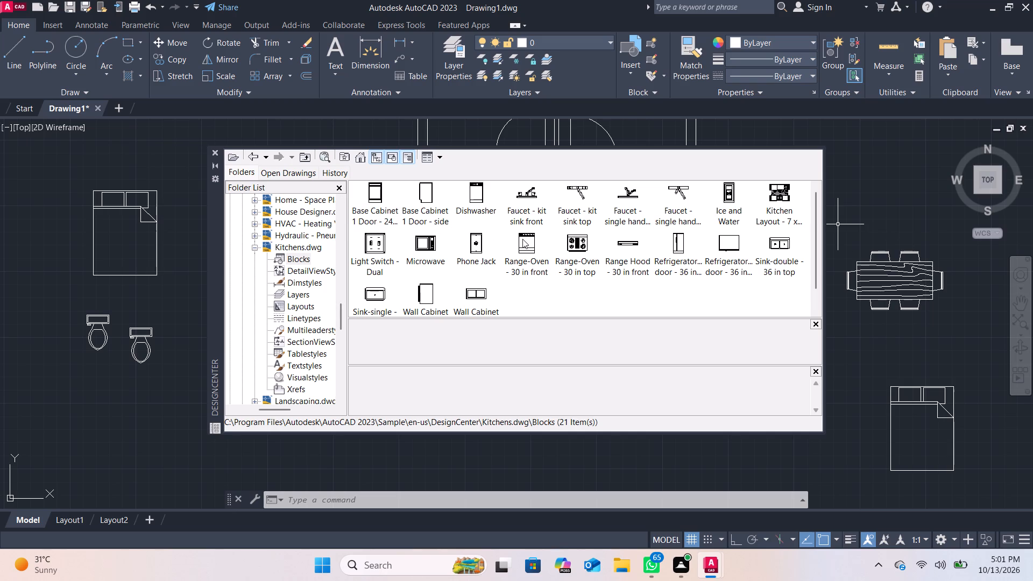
pyautogui.moveTo(577, 238); pyautogui.dragTo(63, 407)
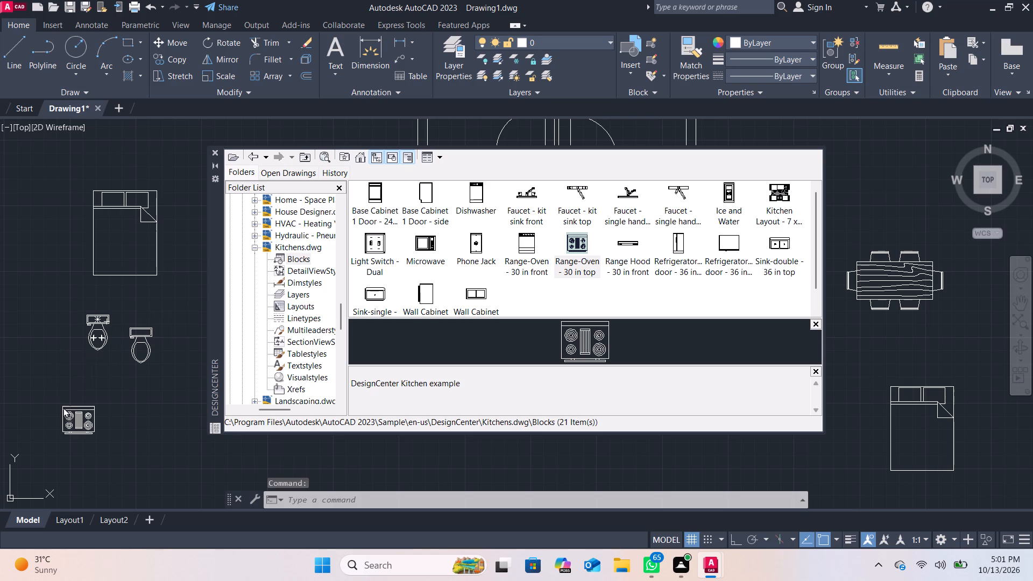
pyautogui.moveTo(63, 407); pyautogui.dragTo(63, 403)
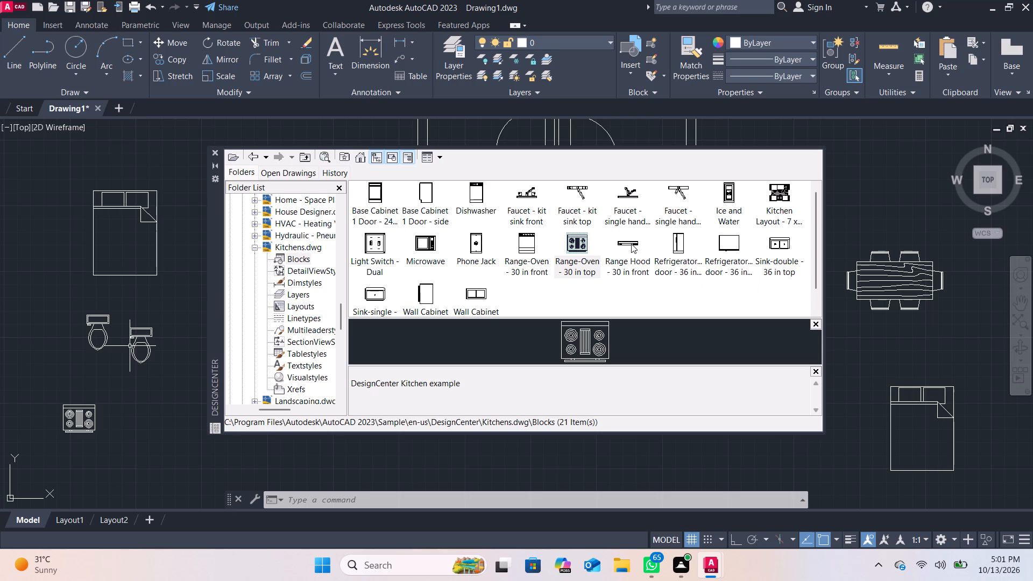
# Insert the Range Hood - 30 in front block southeast of the range-oven and close DesignCenter.
pyautogui.moveTo(631, 244); pyautogui.dragTo(123, 452)
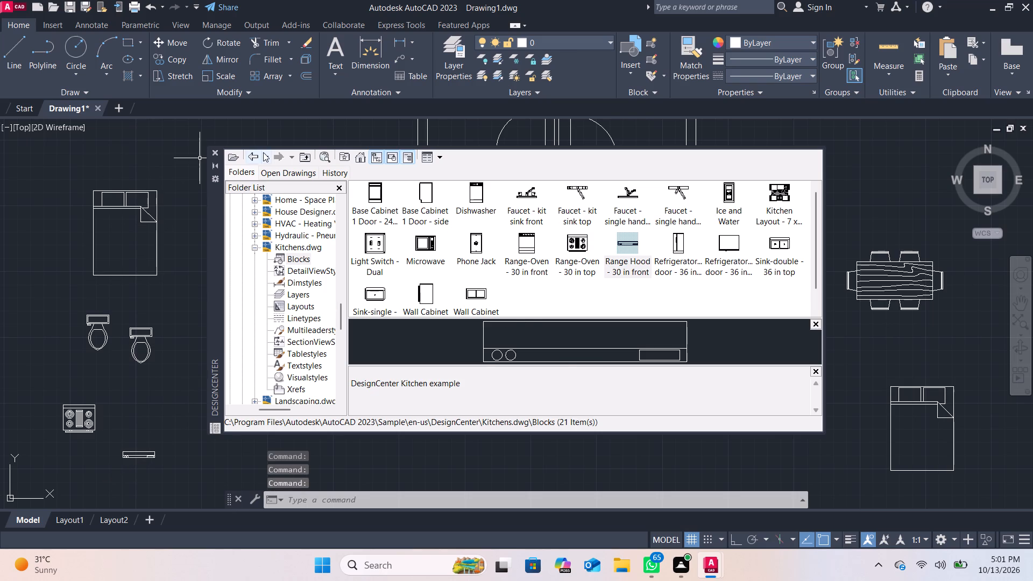
pyautogui.click(253, 153)
pyautogui.click(253, 153)
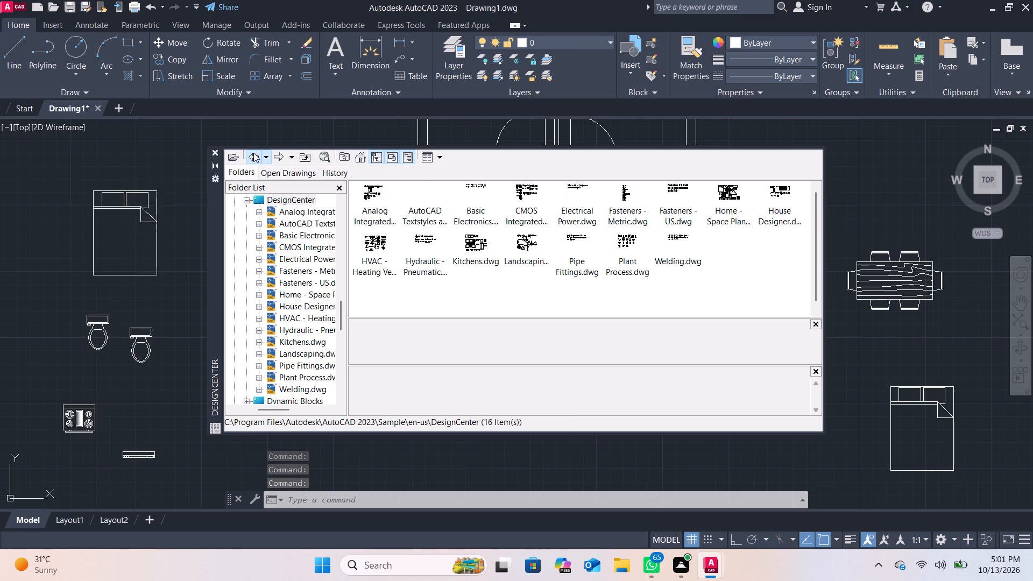
pyautogui.click(213, 154)
# Move the dining set into the plan's open central area, near the west wall between the small west room and the southwest room.
pyautogui.moveTo(788, 329); pyautogui.dragTo(758, 412, button='middle')
pyautogui.scroll(-2, 758, 412)
pyautogui.scroll(1, 758, 410)
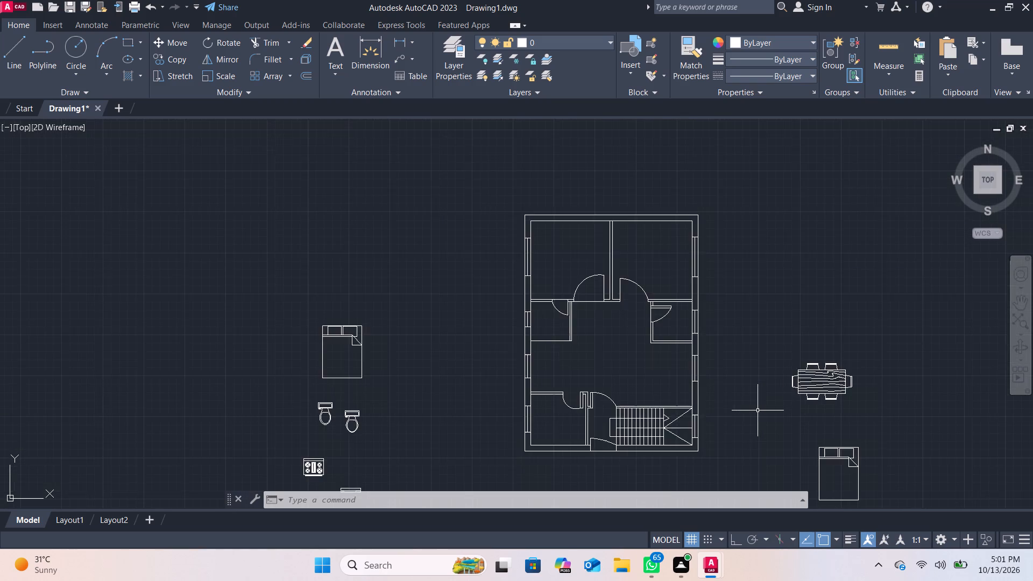
pyautogui.scroll(1, 758, 410)
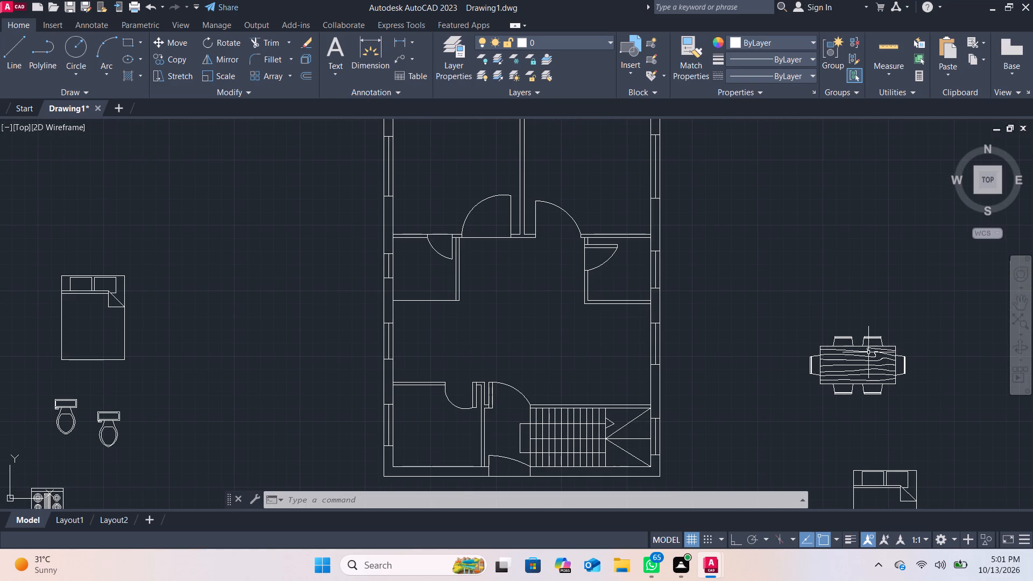
pyautogui.moveTo(869, 367); pyautogui.dragTo(800, 366)
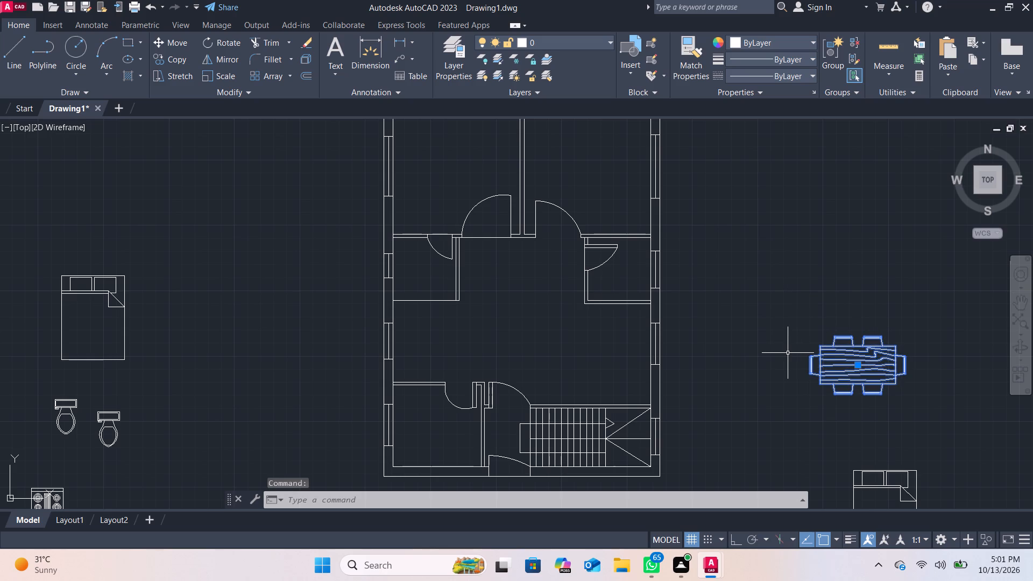
pyautogui.write('MO')
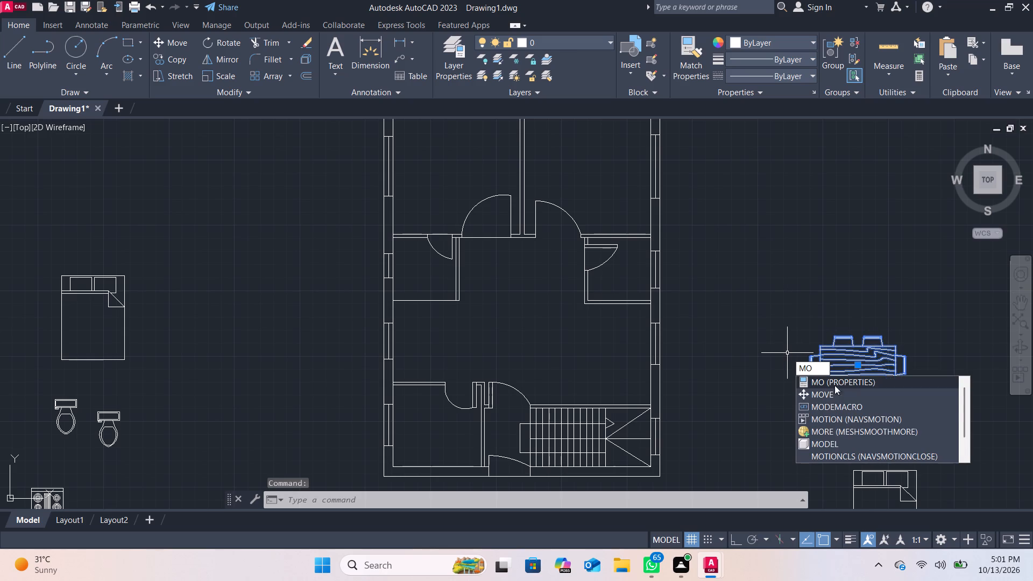
pyautogui.click(834, 396)
pyautogui.moveTo(859, 370); pyautogui.dragTo(326, 342)
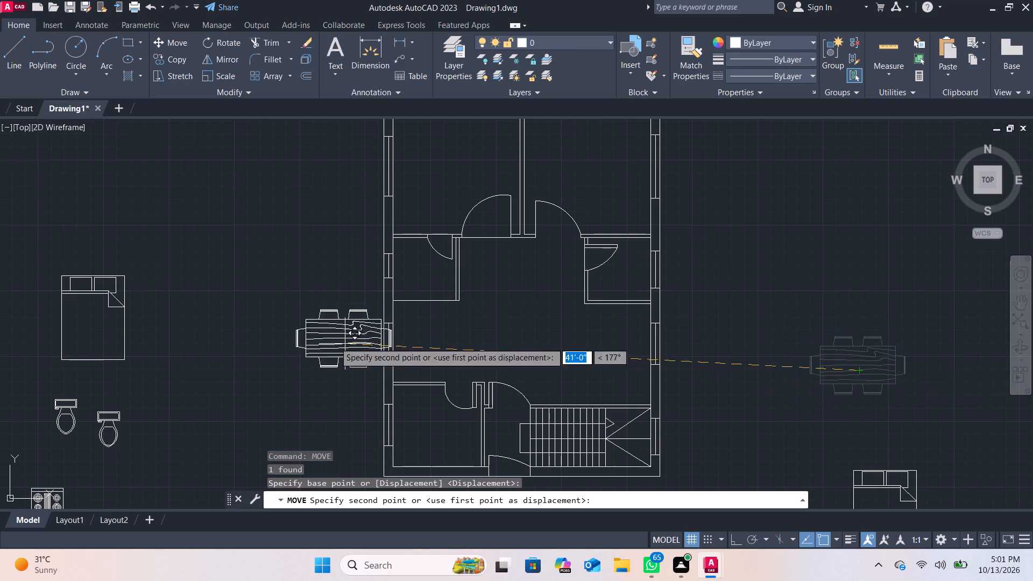
pyautogui.moveTo(326, 342); pyautogui.dragTo(457, 348)
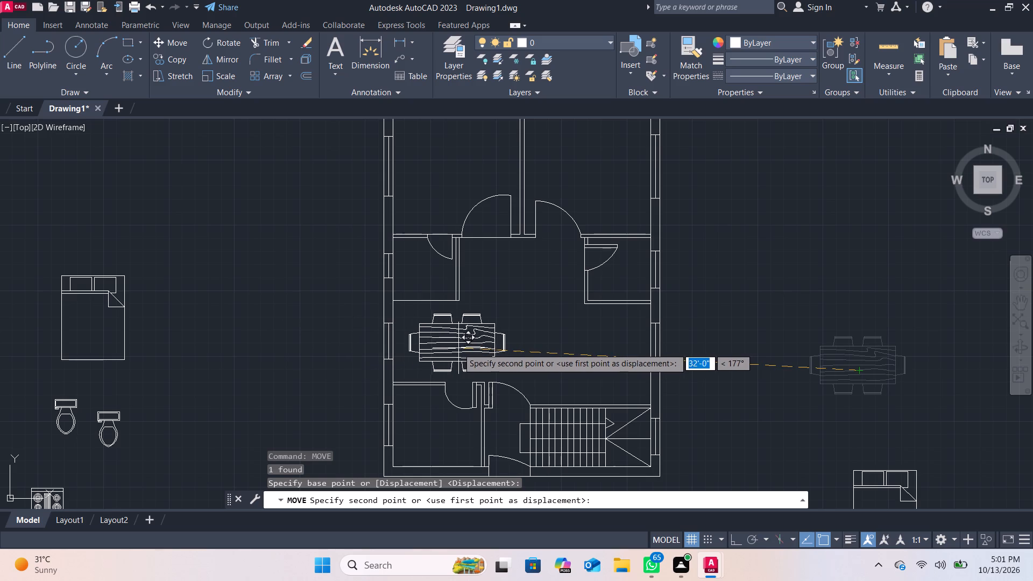
pyautogui.moveTo(457, 348); pyautogui.dragTo(457, 348)
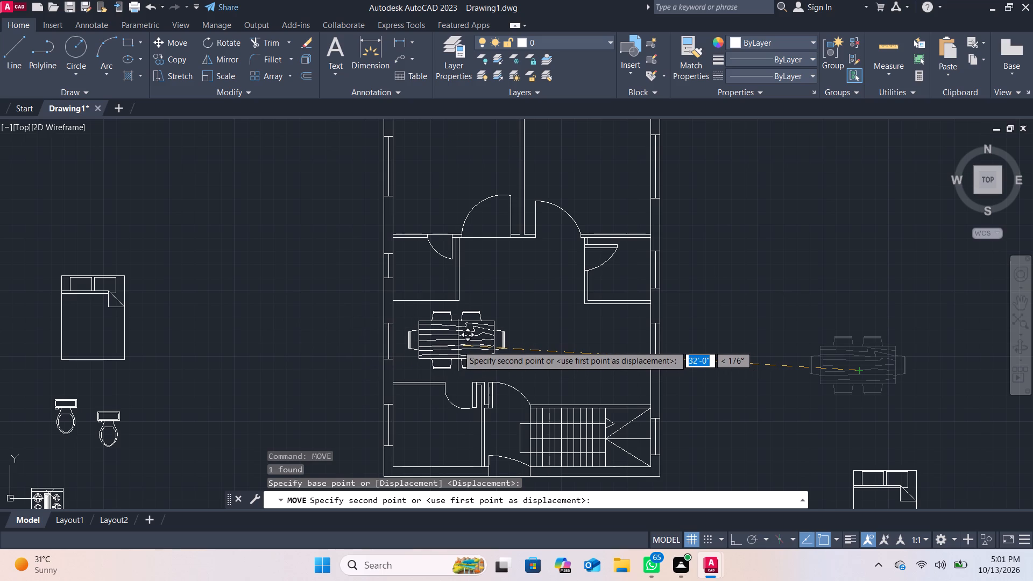
pyautogui.click(458, 345)
# Examine the general, geometry and miscellaneous properties of the dining set block.
pyautogui.click(459, 343)
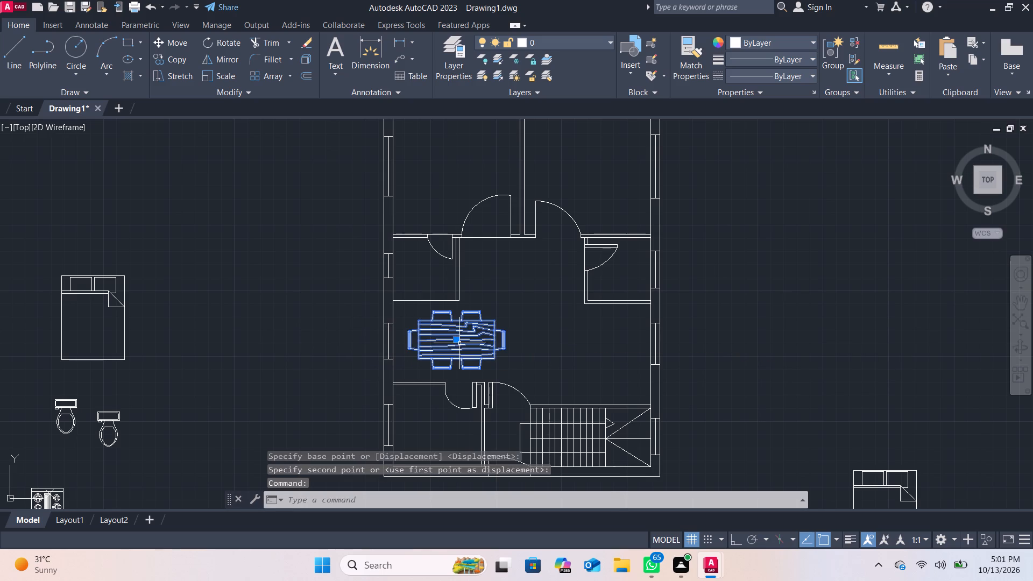
pyautogui.rightClick(459, 343)
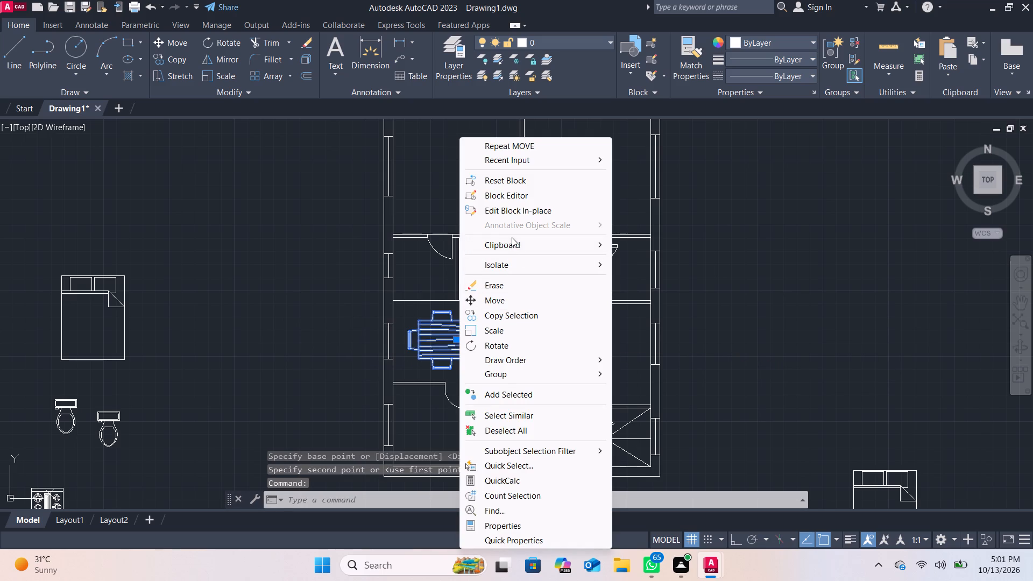
pyautogui.scroll(-2, 530, 331)
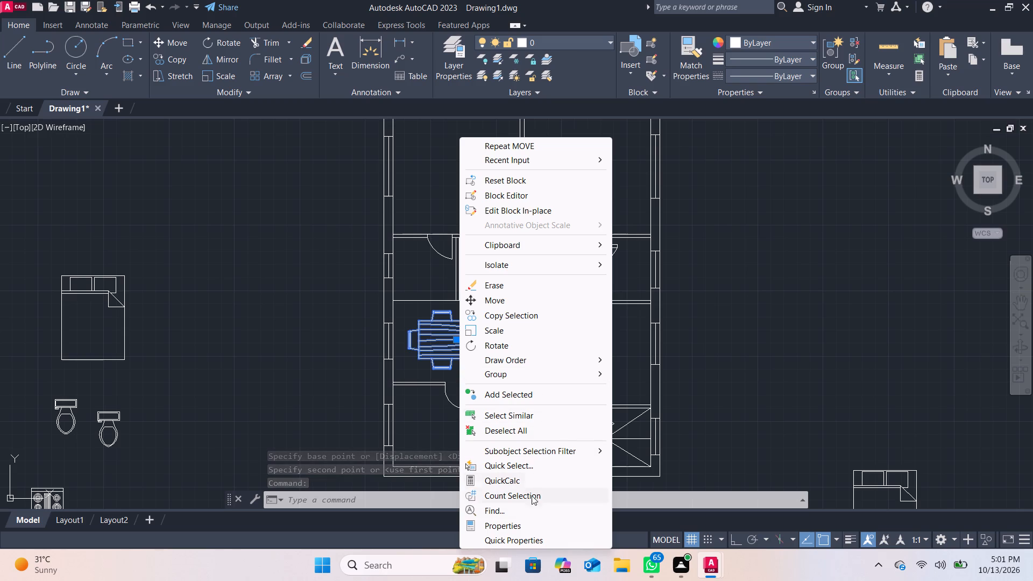
pyautogui.click(503, 528)
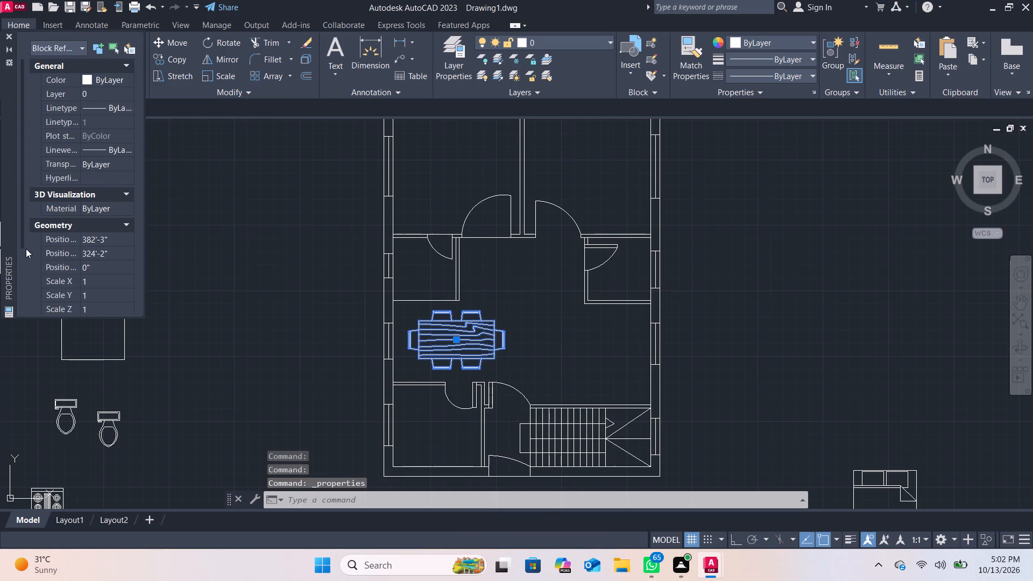
pyautogui.scroll(-2, 54, 249)
pyautogui.scroll(3, 62, 247)
pyautogui.scroll(1, 76, 207)
pyautogui.scroll(-4, 76, 206)
pyautogui.scroll(2, 81, 208)
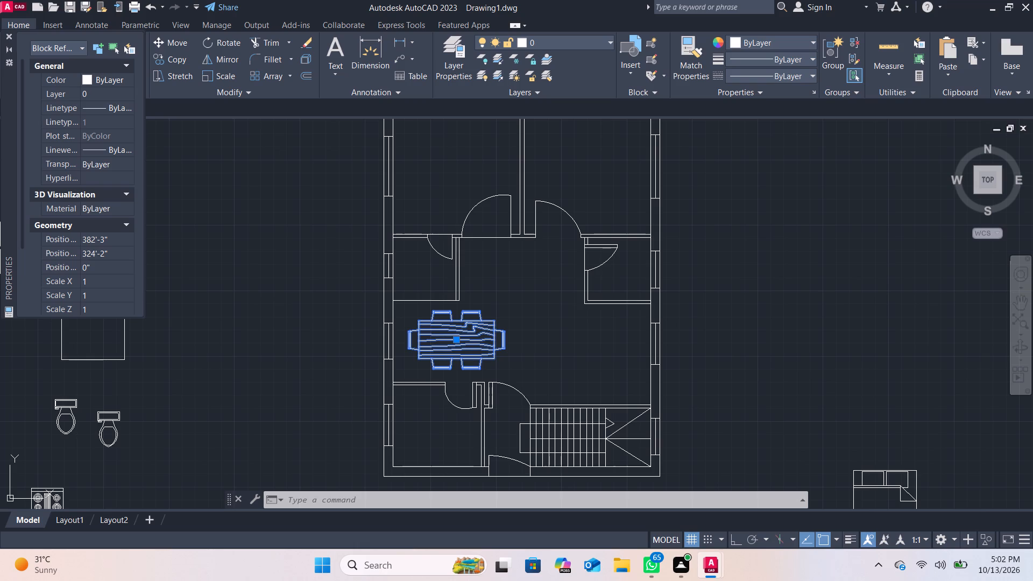
pyautogui.scroll(3, 81, 208)
pyautogui.scroll(-6, 81, 208)
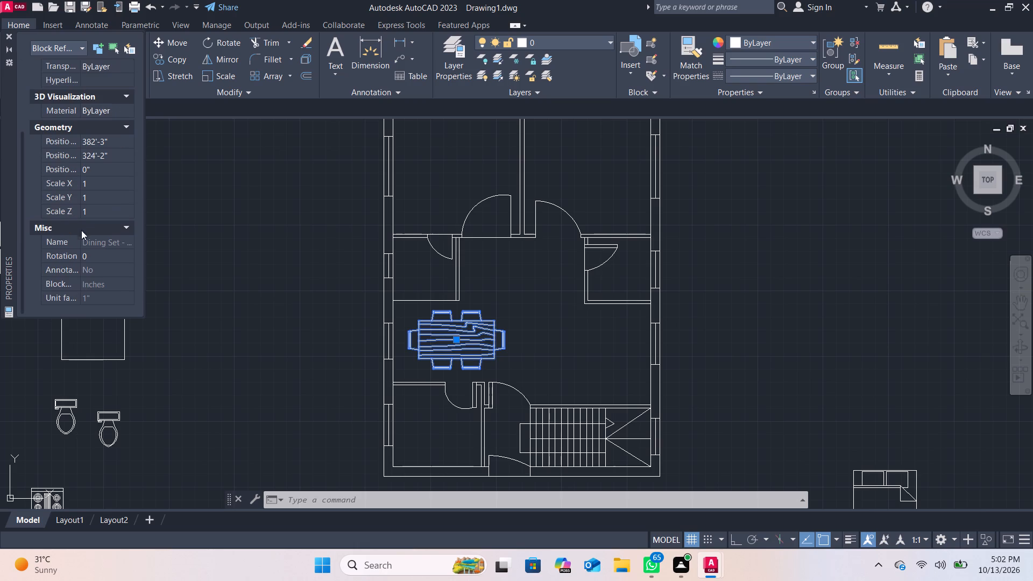
pyautogui.scroll(1, 96, 201)
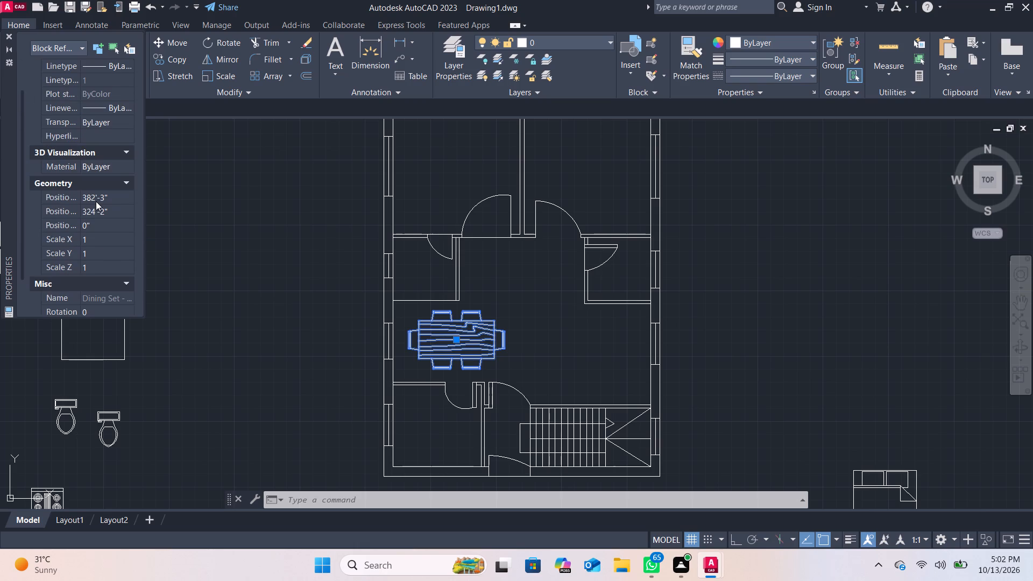
pyautogui.scroll(2, 100, 111)
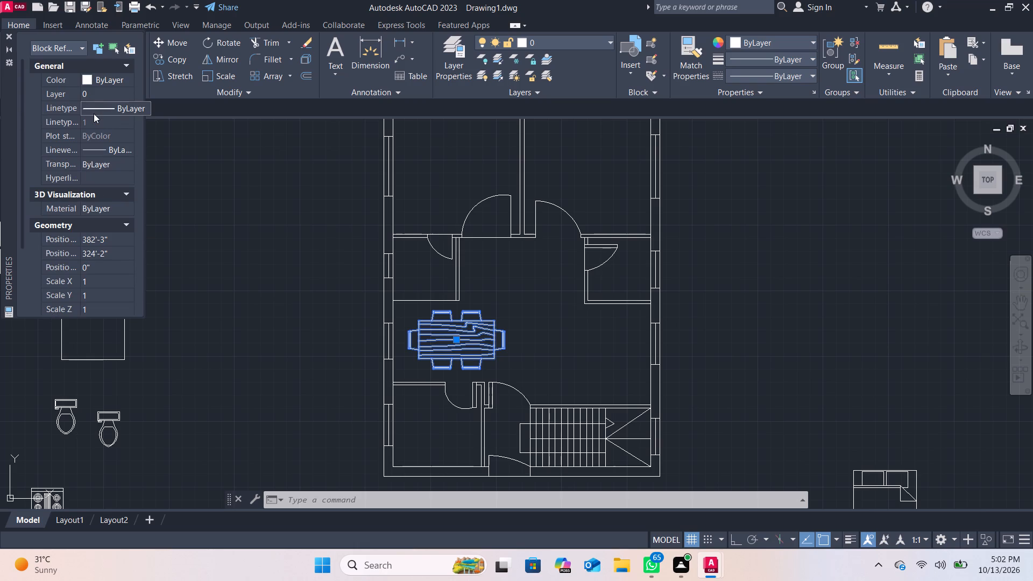
pyautogui.scroll(6, 94, 114)
pyautogui.scroll(-1, 94, 118)
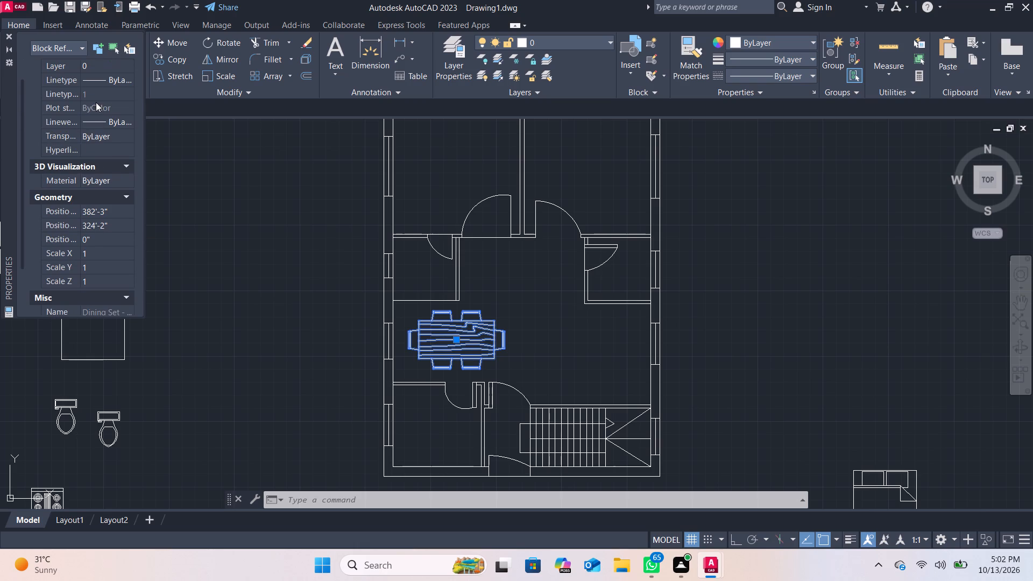
pyautogui.click(98, 100)
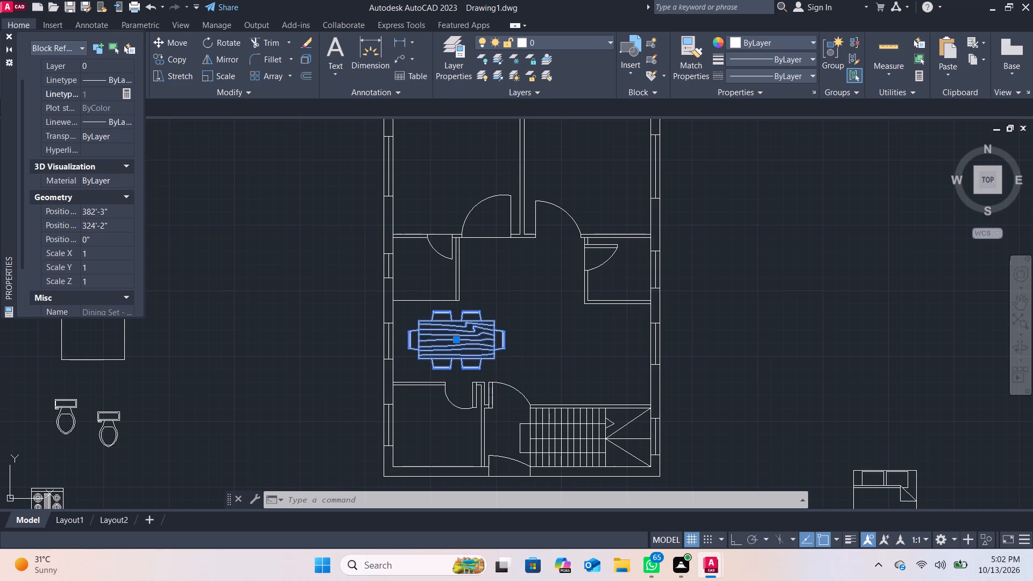
pyautogui.scroll(-1, 101, 243)
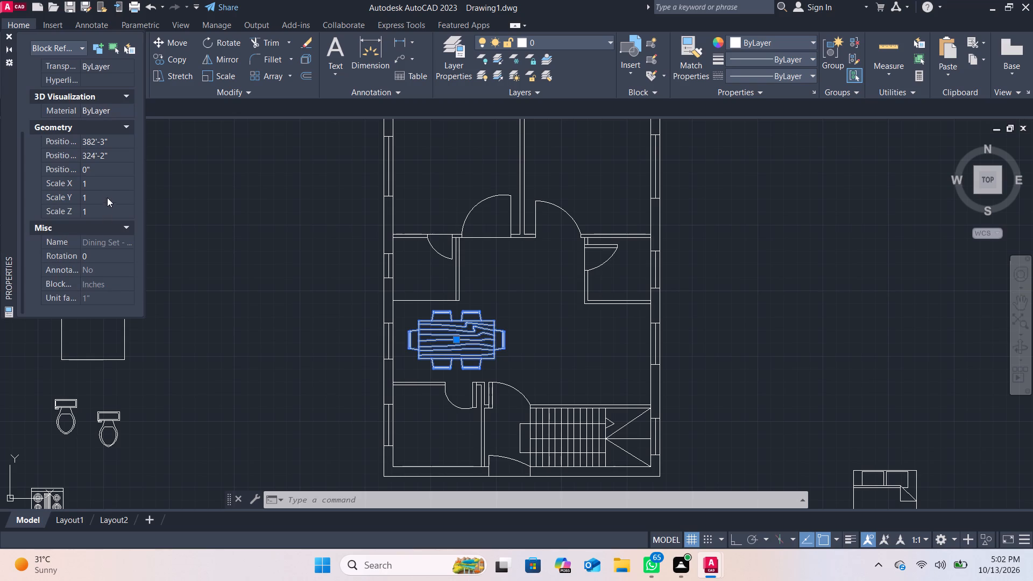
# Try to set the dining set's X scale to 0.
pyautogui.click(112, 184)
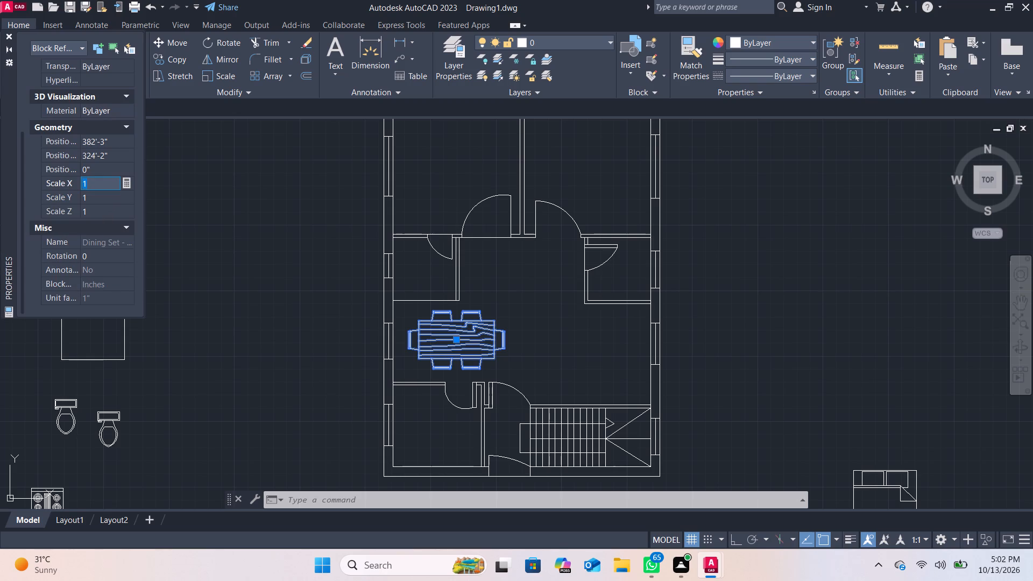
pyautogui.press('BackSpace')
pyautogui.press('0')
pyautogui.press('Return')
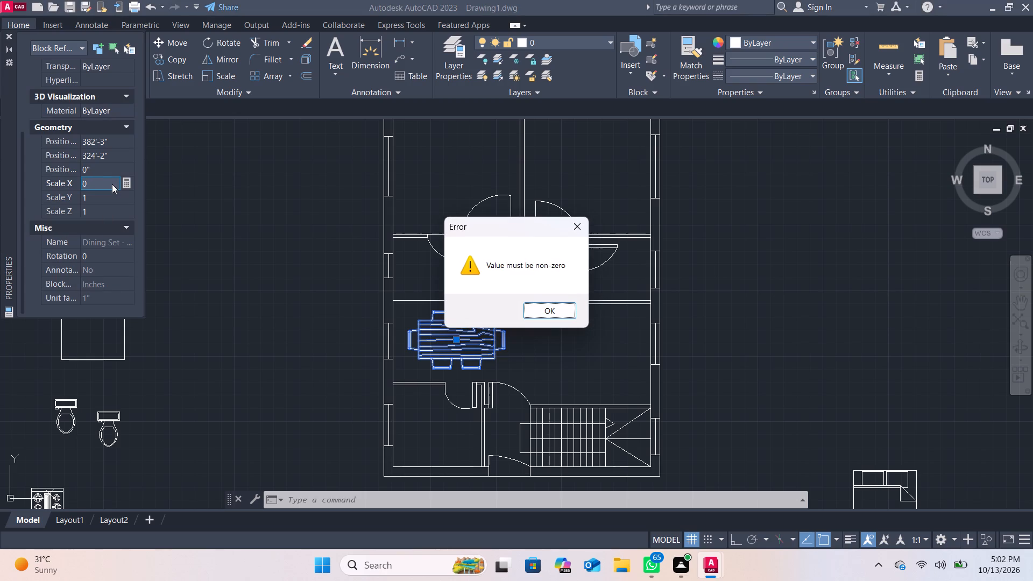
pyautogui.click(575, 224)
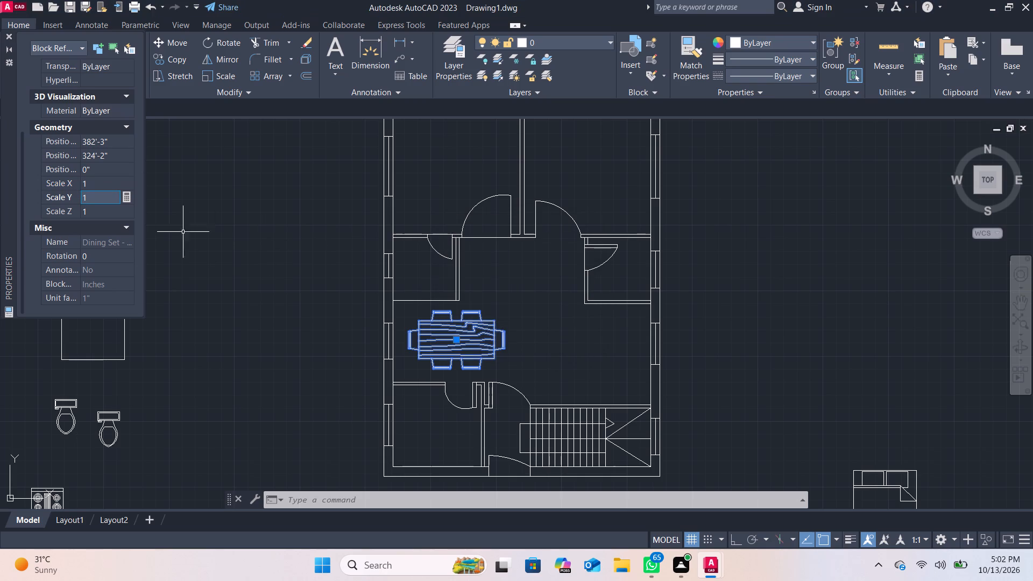
# Move the bed lying southeast of the plan into the northeast bedroom, together with the still-selected dining set.
pyautogui.scroll(-6, 141, 233)
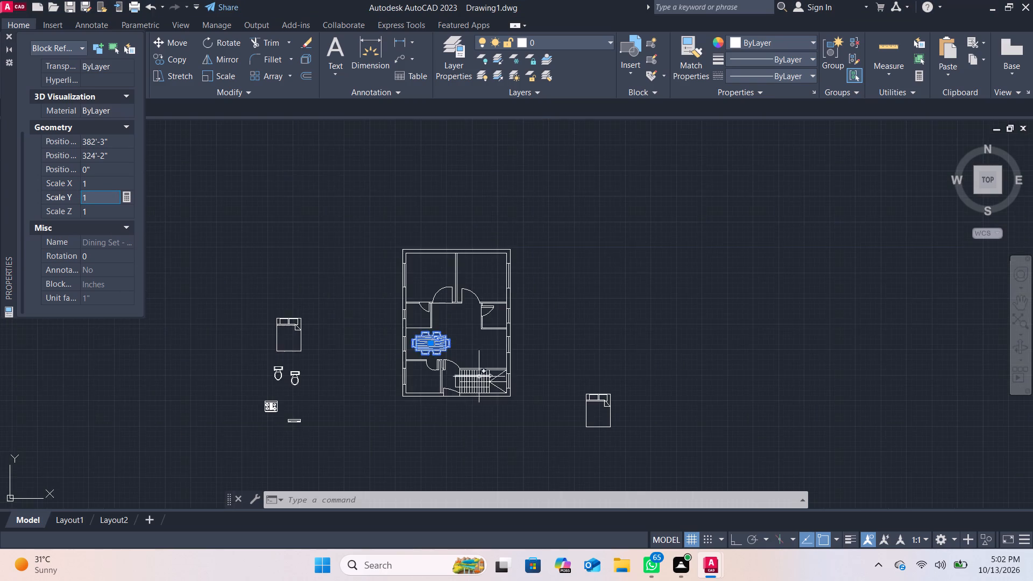
pyautogui.scroll(2, 469, 372)
pyautogui.scroll(-1, 625, 396)
pyautogui.click(723, 440)
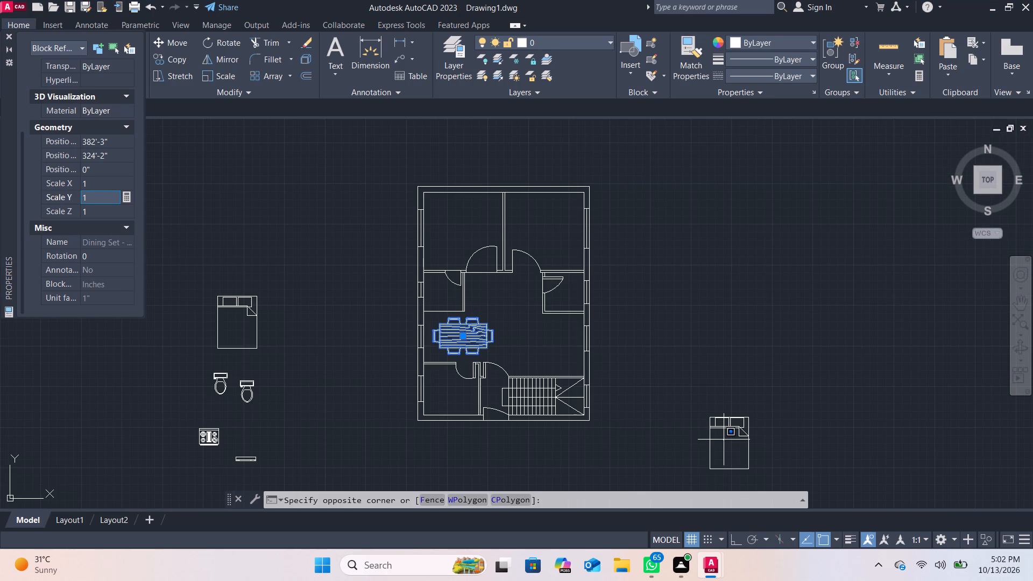
pyautogui.click(726, 431)
pyautogui.moveTo(727, 426); pyautogui.dragTo(636, 372)
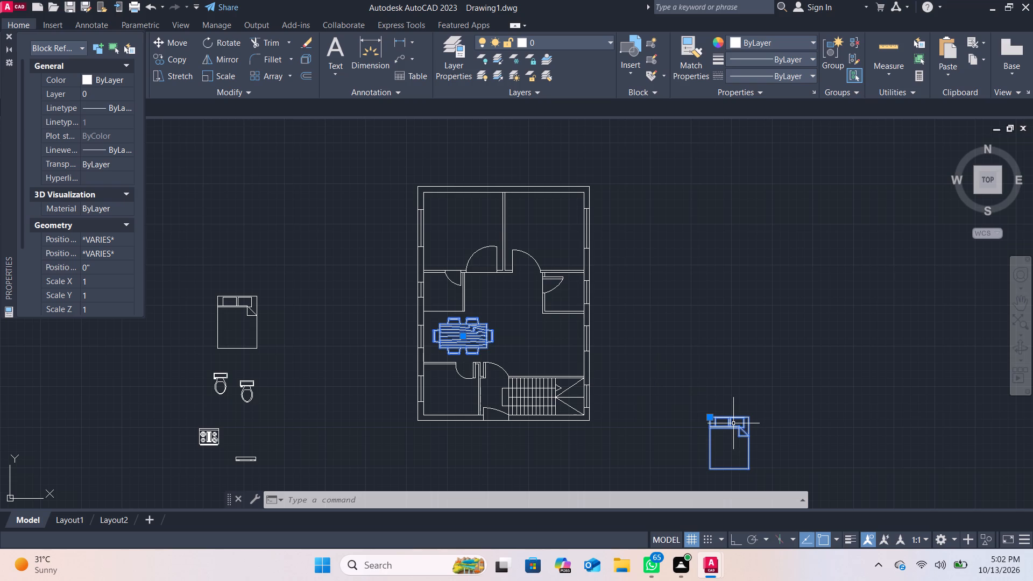
pyautogui.press('m')
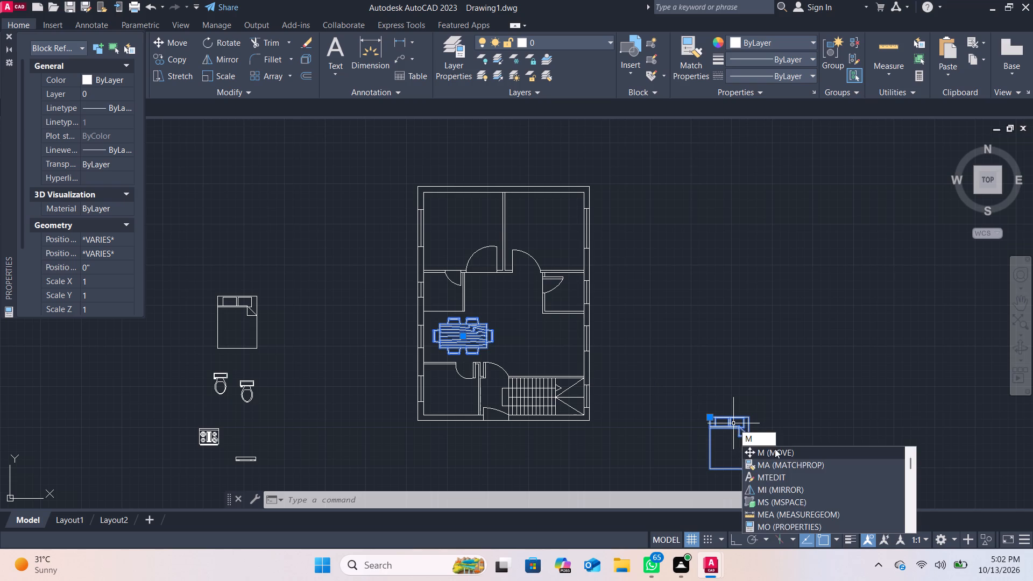
pyautogui.click(775, 449)
pyautogui.moveTo(725, 443); pyautogui.dragTo(505, 288)
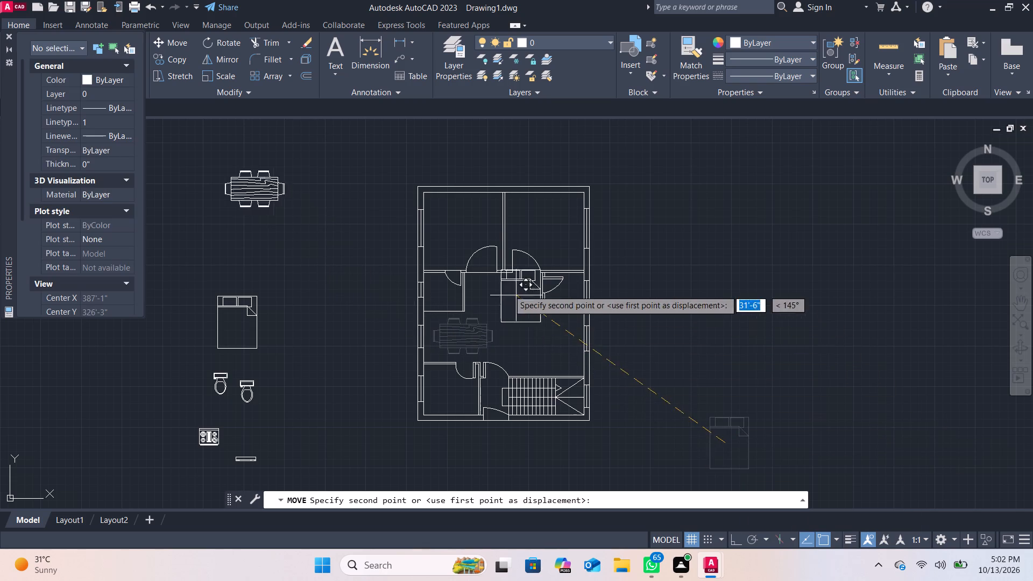
pyautogui.moveTo(505, 288); pyautogui.dragTo(537, 233)
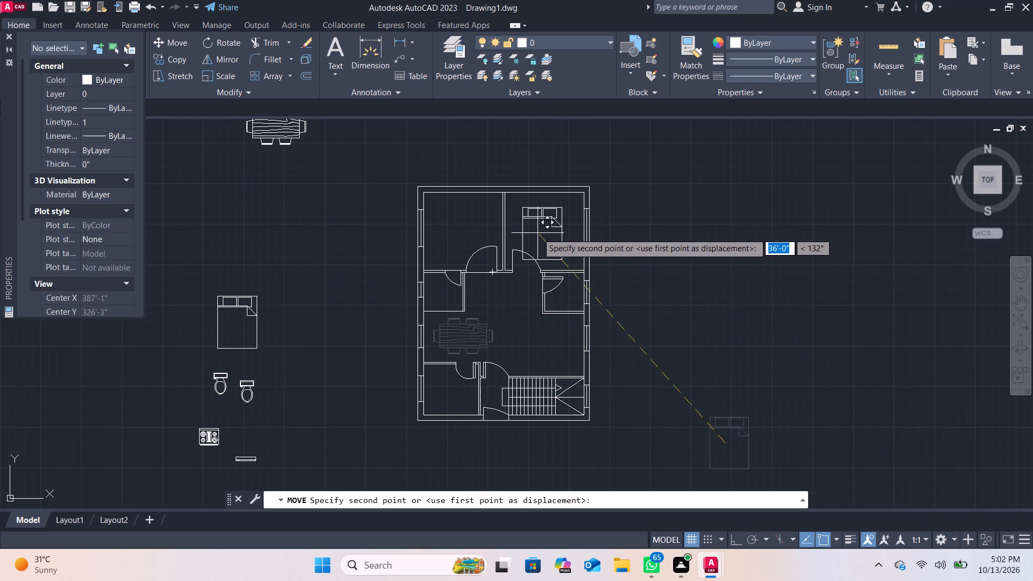
pyautogui.moveTo(537, 233); pyautogui.dragTo(550, 225)
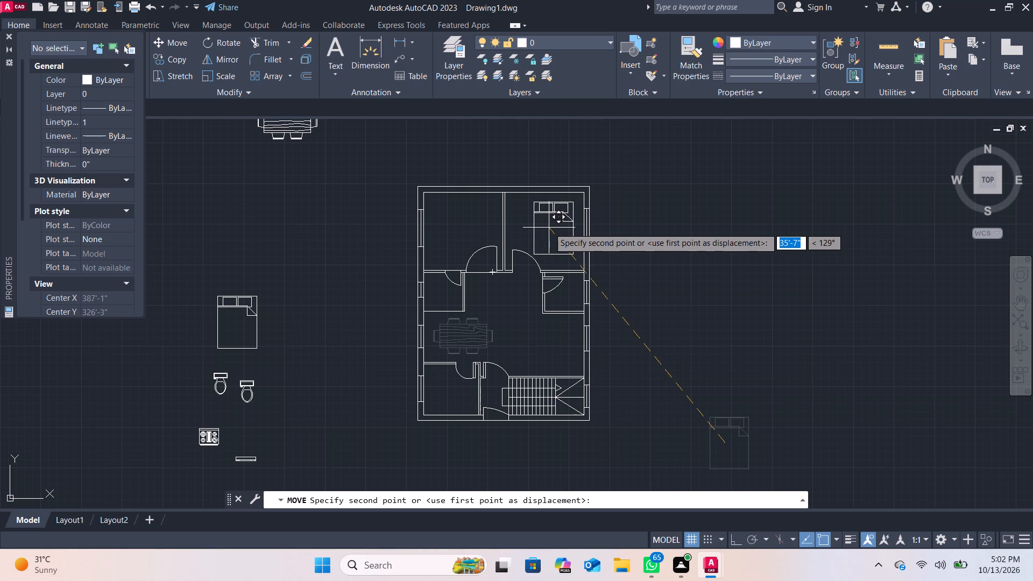
pyautogui.click(549, 228)
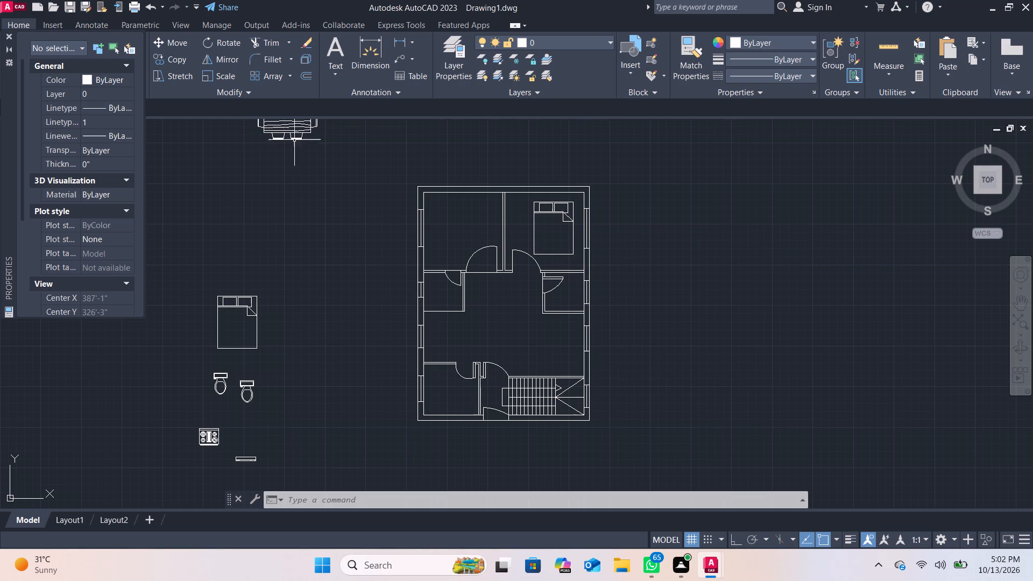
# Move the dining set from northwest of the plan back into the central area near the west wall, above the southwest room.
pyautogui.moveTo(293, 129); pyautogui.dragTo(296, 185)
pyautogui.press('m')
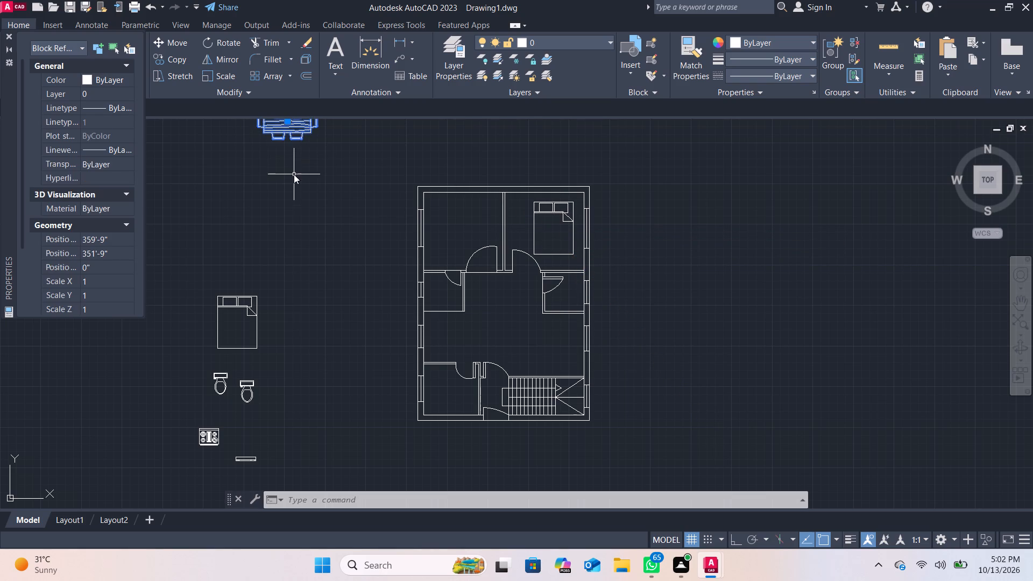
pyautogui.click(338, 200)
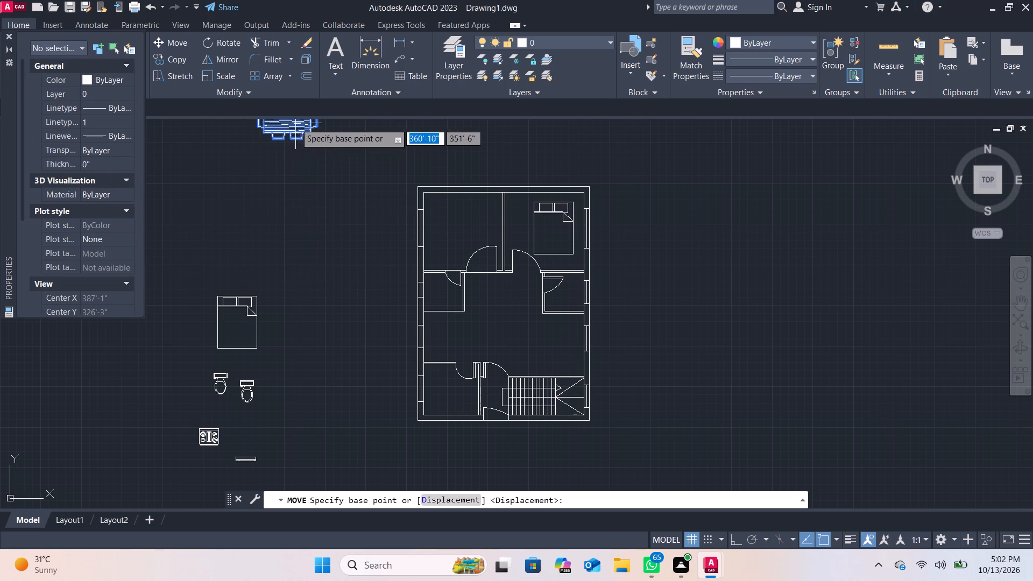
pyautogui.moveTo(295, 123); pyautogui.dragTo(470, 338)
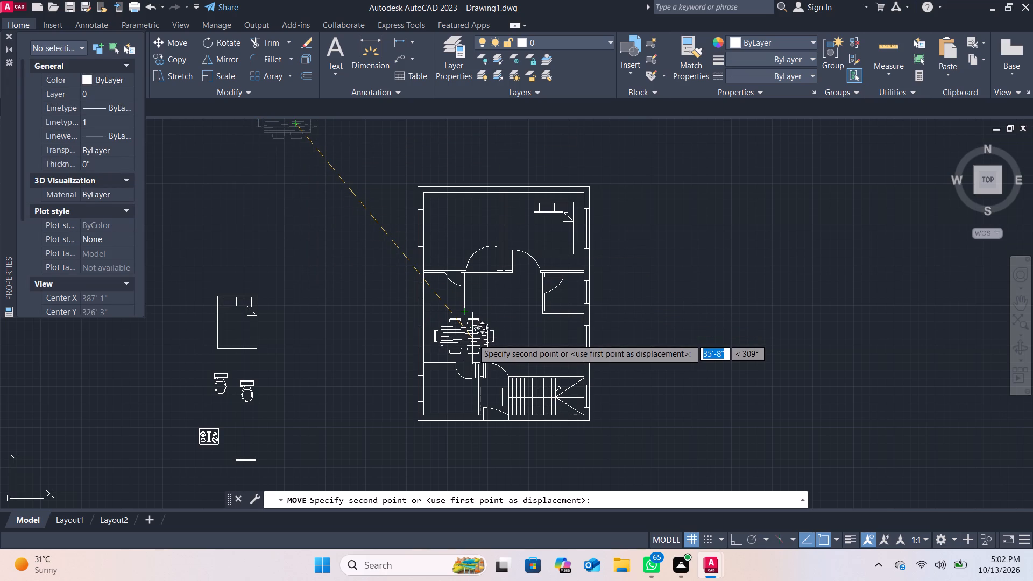
pyautogui.click(472, 338)
# Dismiss the toilet's block definition editing and close the Properties palette.
pyautogui.doubleClick(244, 390)
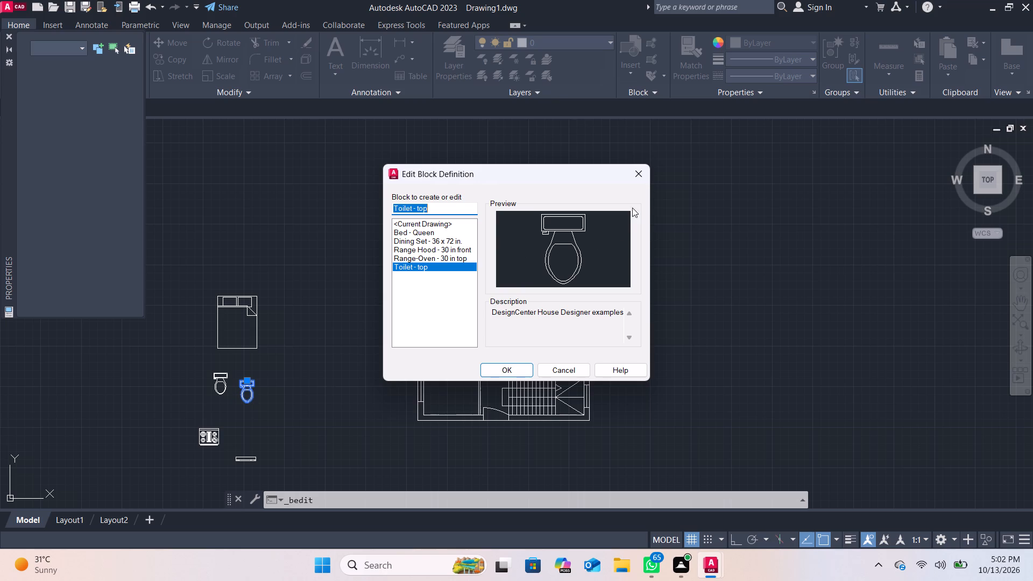
pyautogui.click(632, 182)
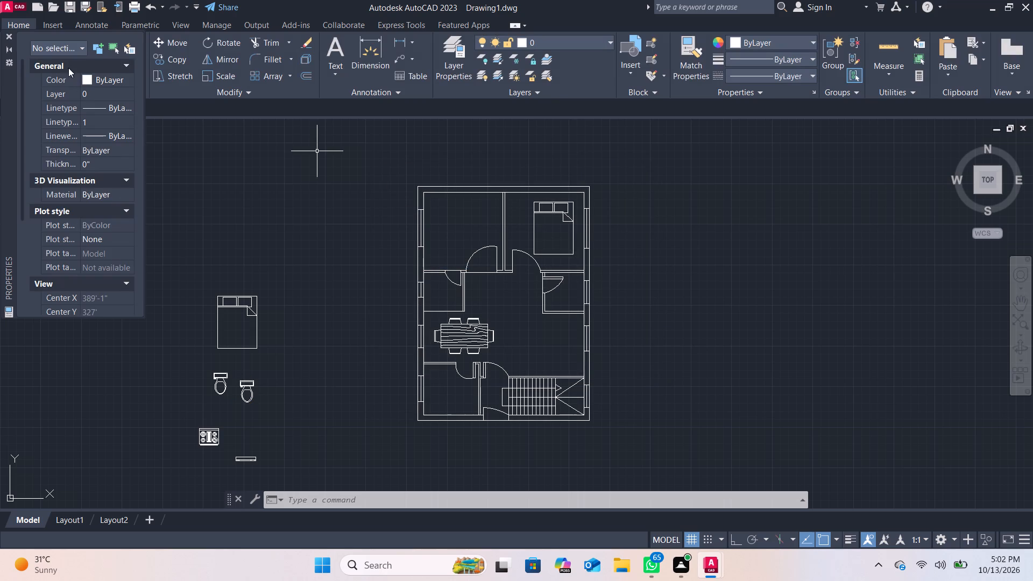
pyautogui.click(10, 33)
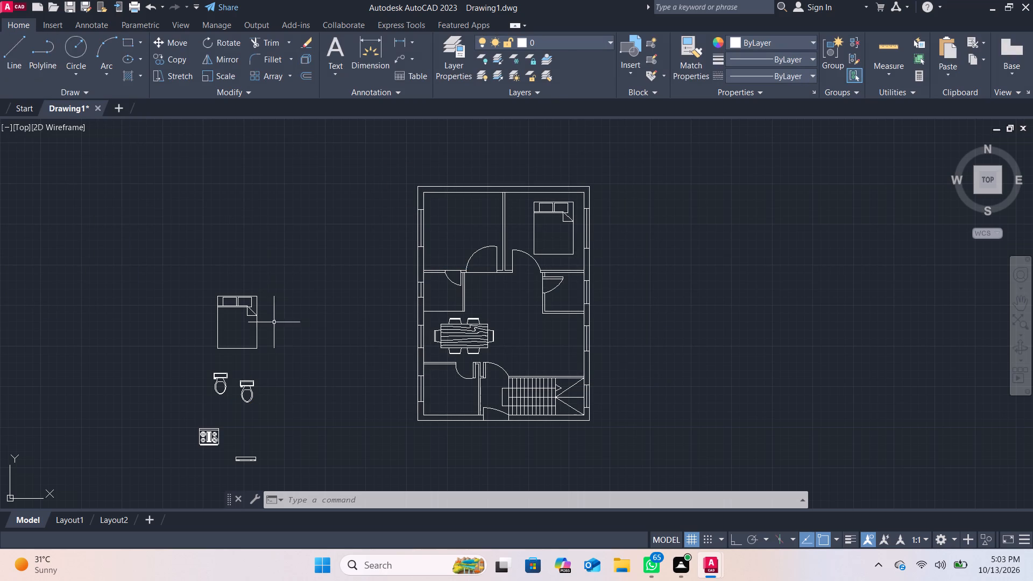
# Move the remaining bed from west of the plan into the northwest bedroom, near its west wall.
pyautogui.click(236, 341)
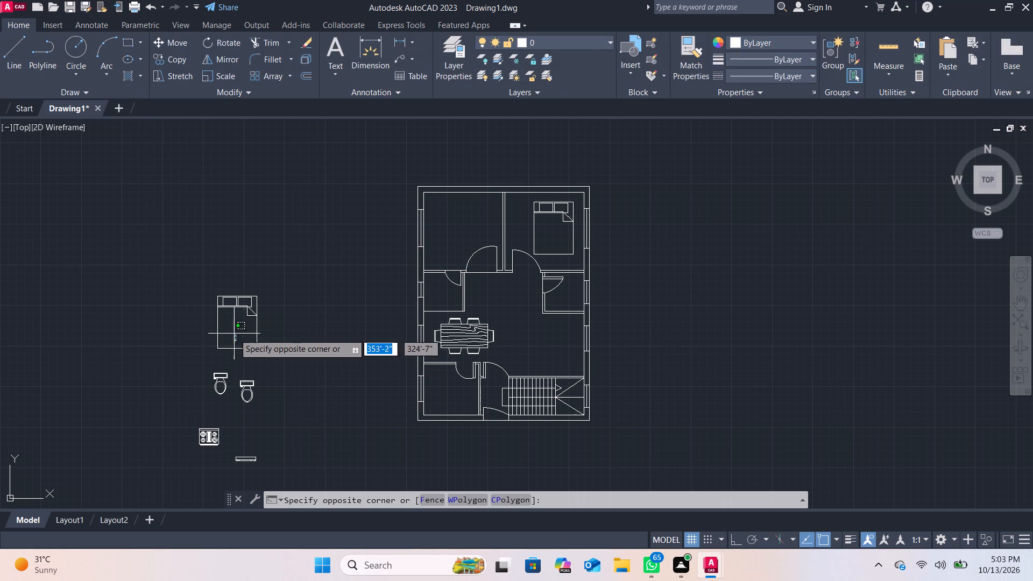
pyautogui.doubleClick(236, 330)
pyautogui.click(245, 307)
pyautogui.press('m')
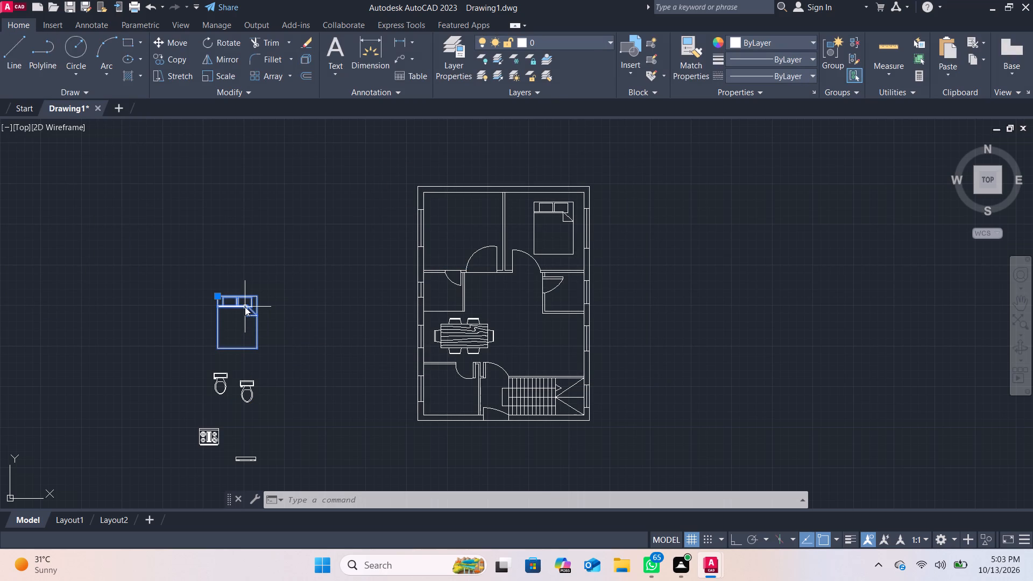
pyautogui.click(297, 336)
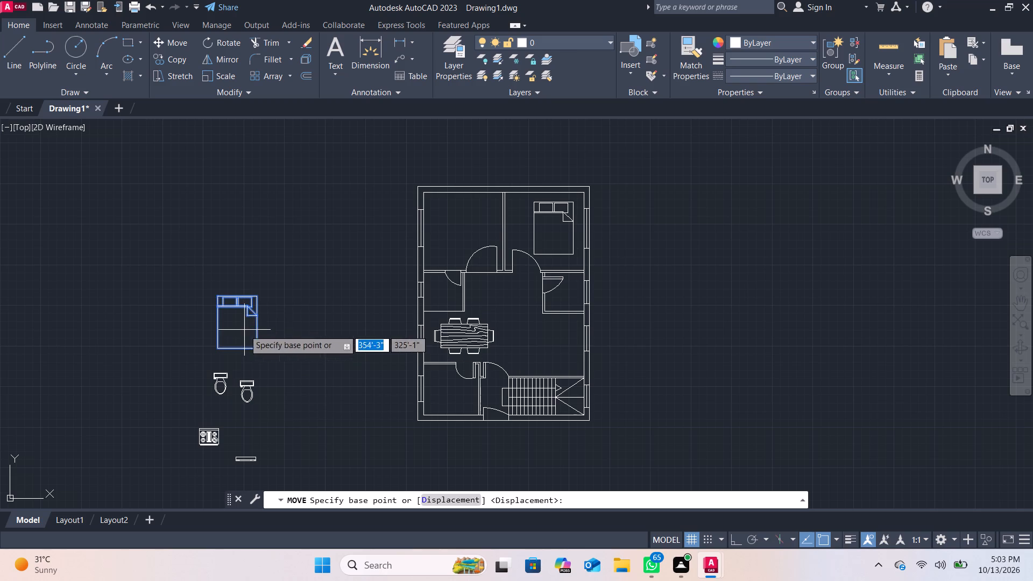
pyautogui.moveTo(244, 330); pyautogui.dragTo(462, 239)
pyautogui.click(462, 239)
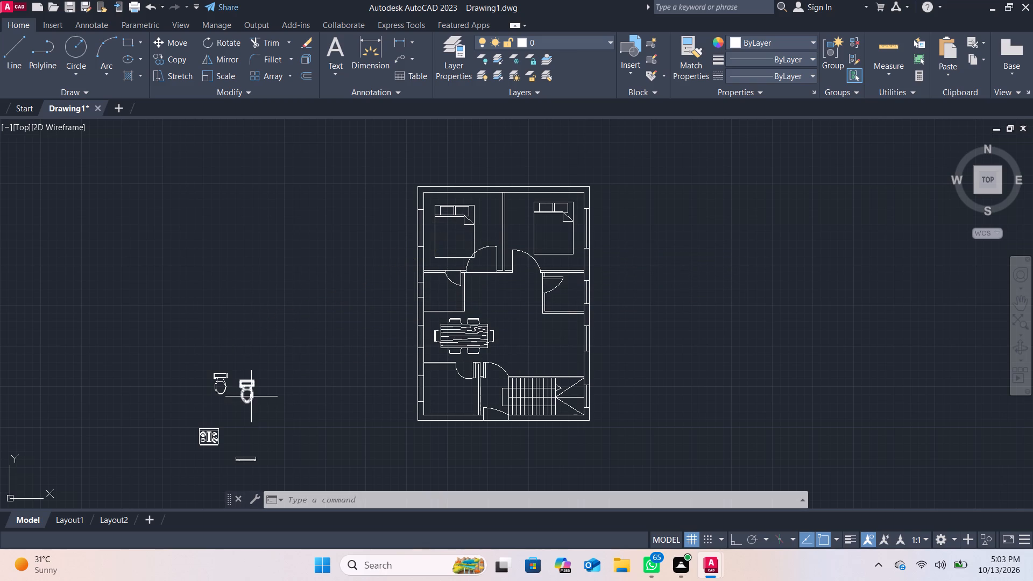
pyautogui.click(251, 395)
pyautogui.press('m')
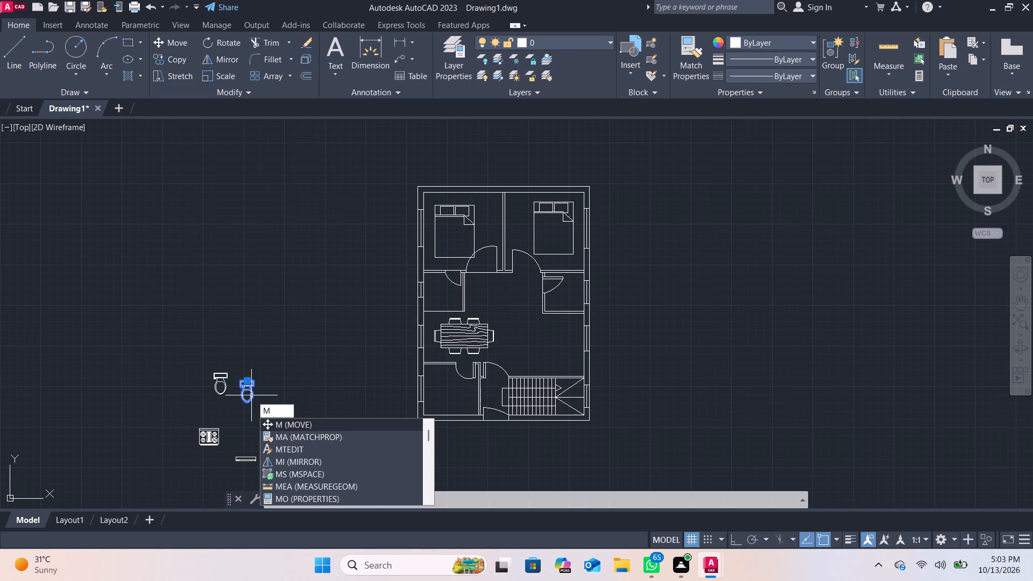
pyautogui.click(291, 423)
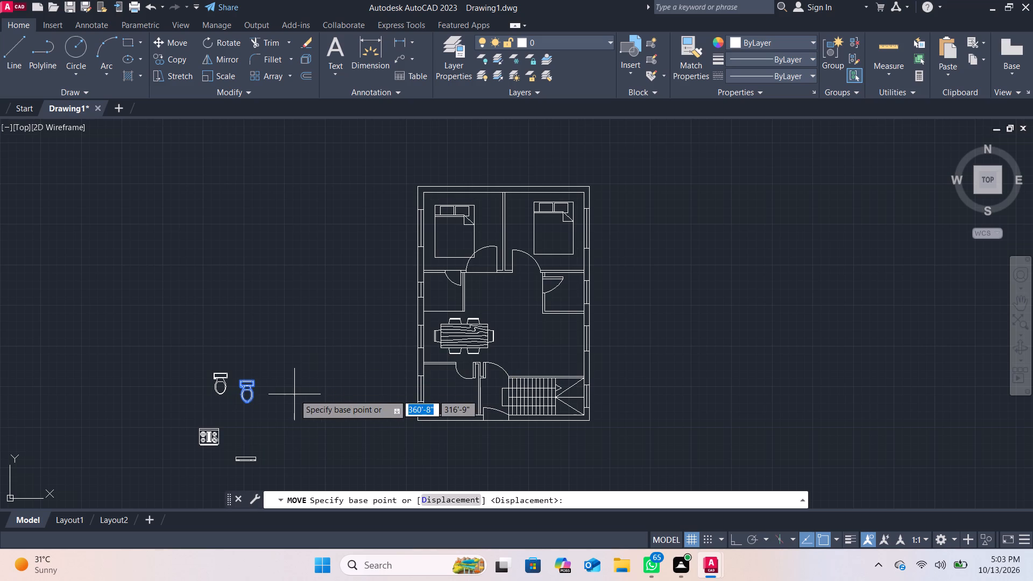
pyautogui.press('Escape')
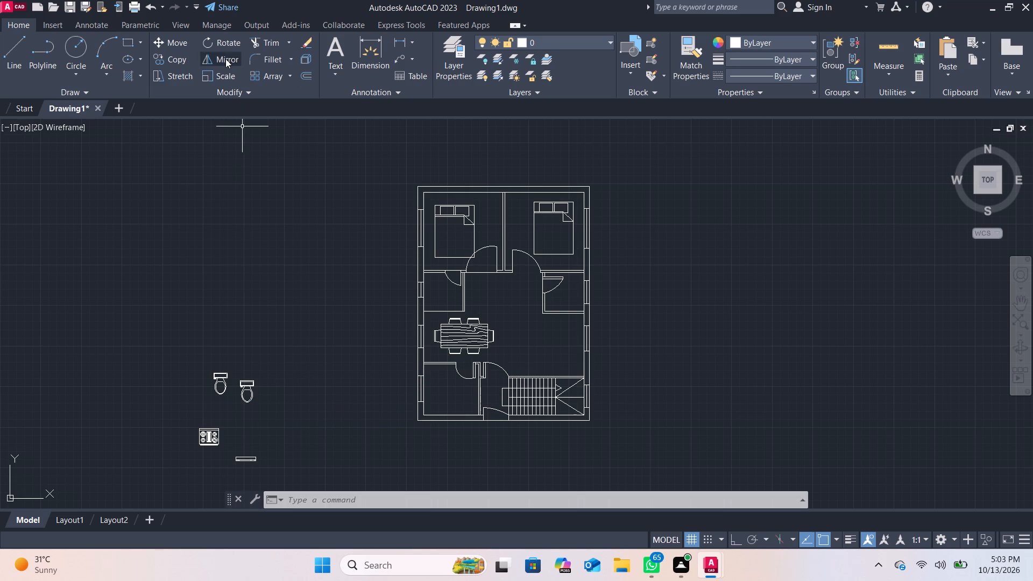
# Rotate the eastern of the two toilets outside the plan by 90 degrees, with its tank facing west.
pyautogui.click(246, 392)
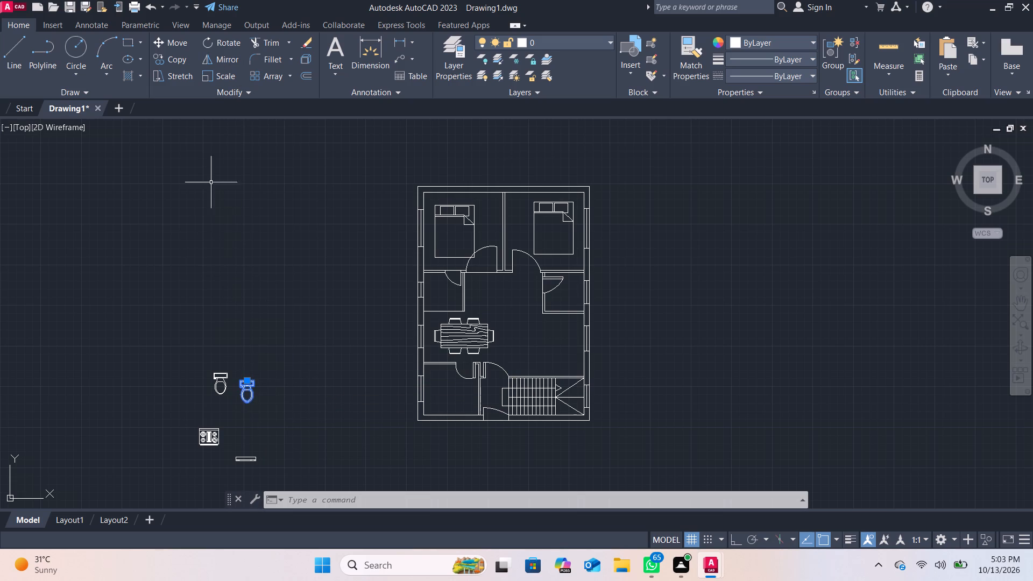
pyautogui.click(220, 44)
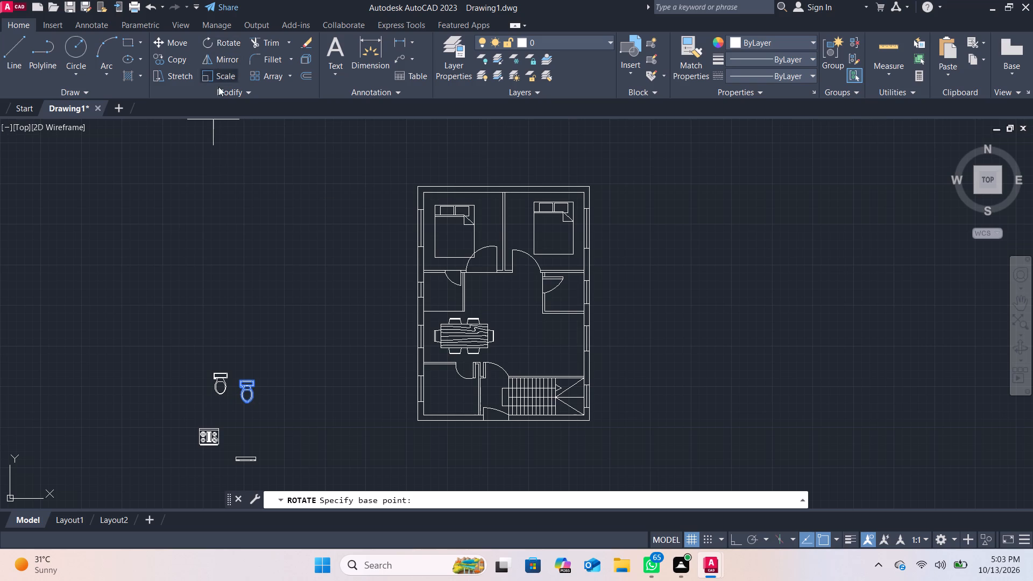
pyautogui.moveTo(247, 396); pyautogui.dragTo(257, 380)
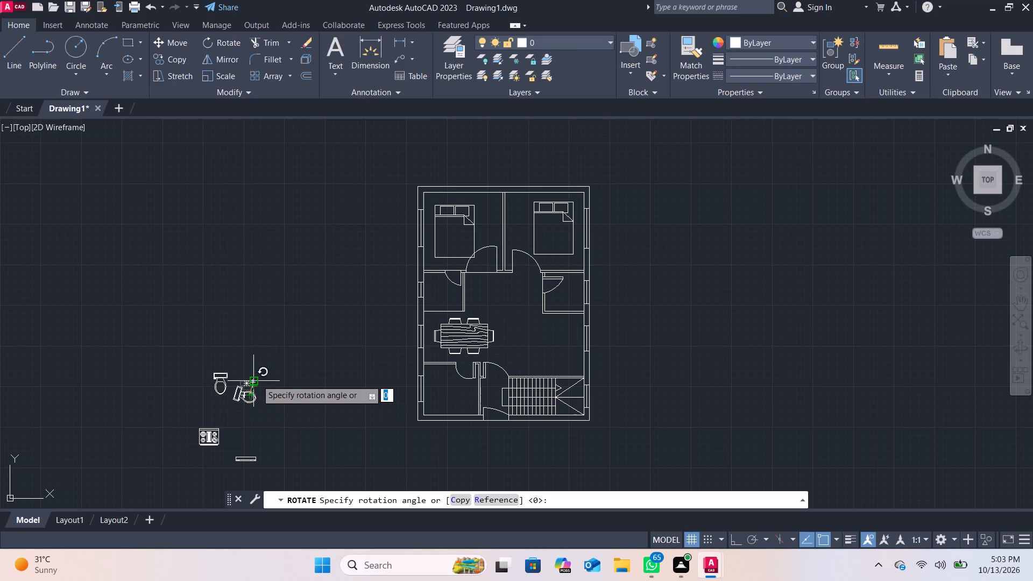
pyautogui.moveTo(257, 380); pyautogui.dragTo(247, 357)
pyautogui.click(247, 357)
# Rotate the western toilet outside the plan by 90 degrees, with its tank facing west.
pyautogui.moveTo(220, 385); pyautogui.dragTo(220, 349)
pyautogui.click(218, 45)
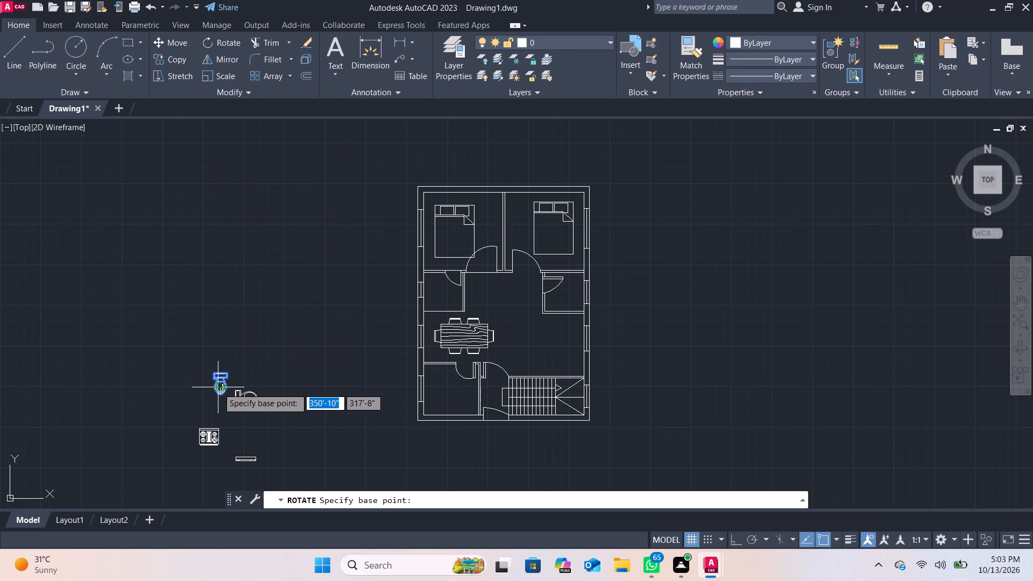
pyautogui.moveTo(218, 388); pyautogui.dragTo(225, 348)
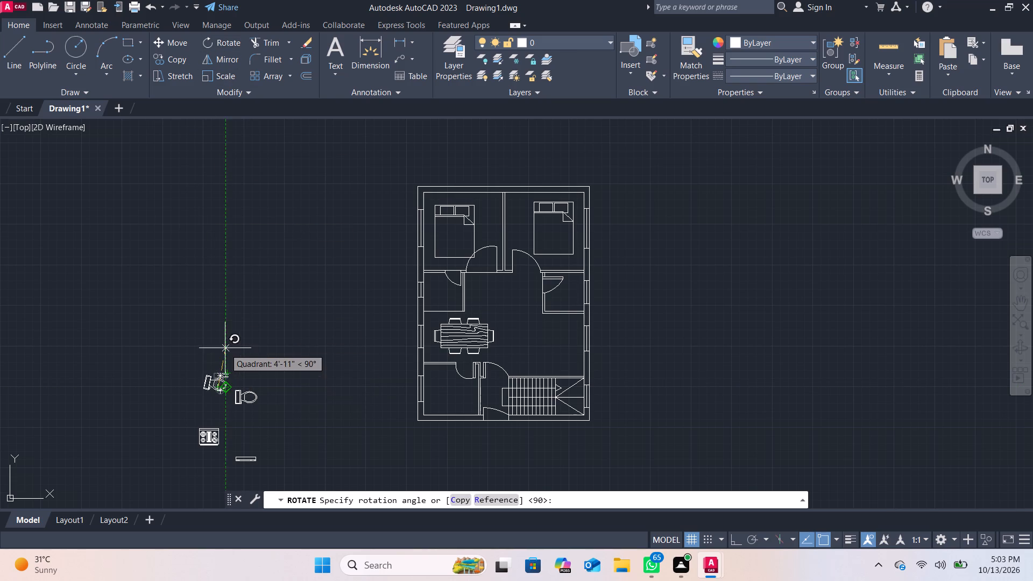
pyautogui.moveTo(225, 348); pyautogui.dragTo(221, 343)
pyautogui.click(221, 343)
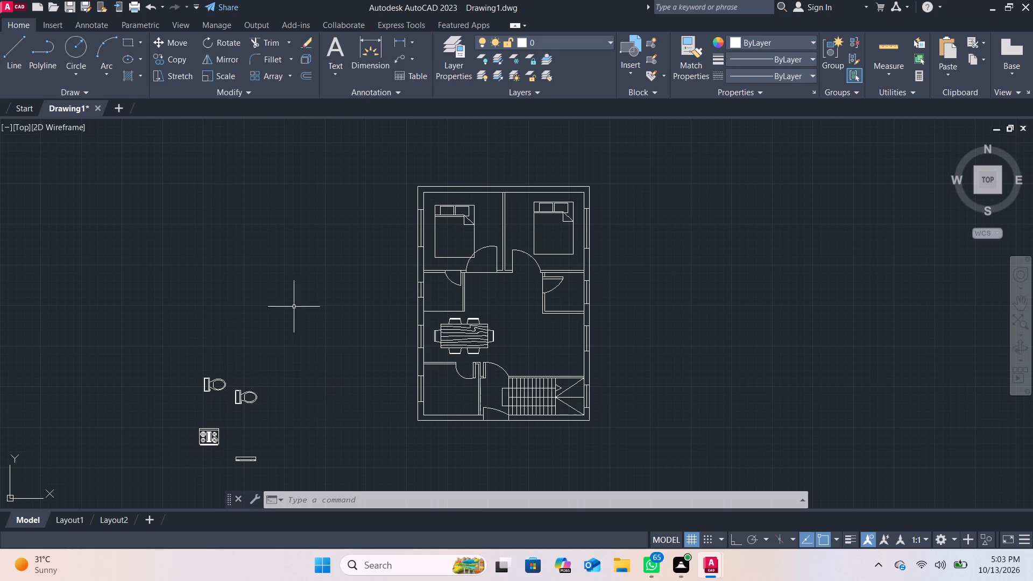
# Move the eastern toilet into the small west room below the northwest bedroom, with its tank against the west wall.
pyautogui.scroll(1, 208, 436)
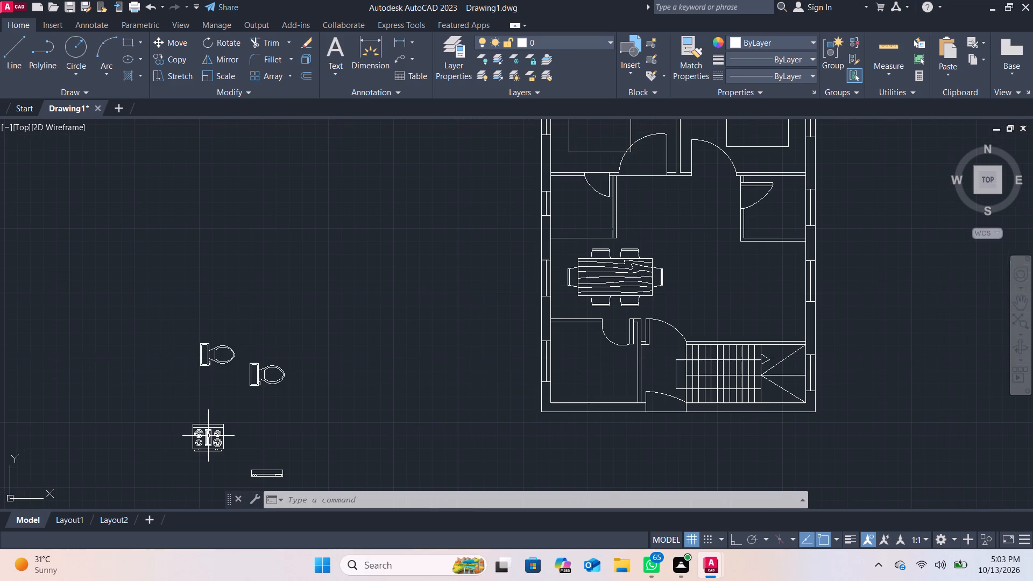
pyautogui.scroll(-1, 214, 431)
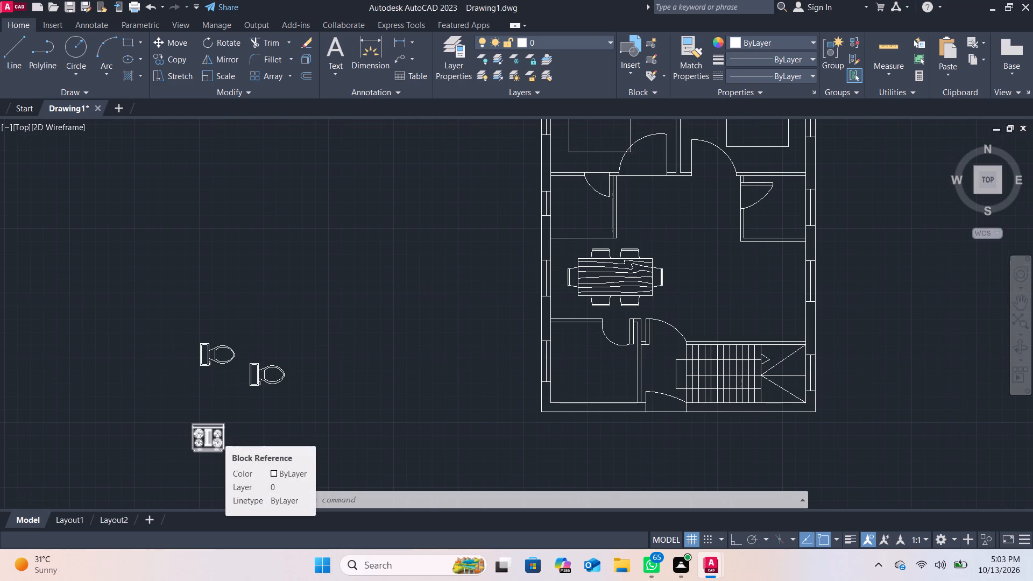
pyautogui.click(251, 399)
pyautogui.press('m')
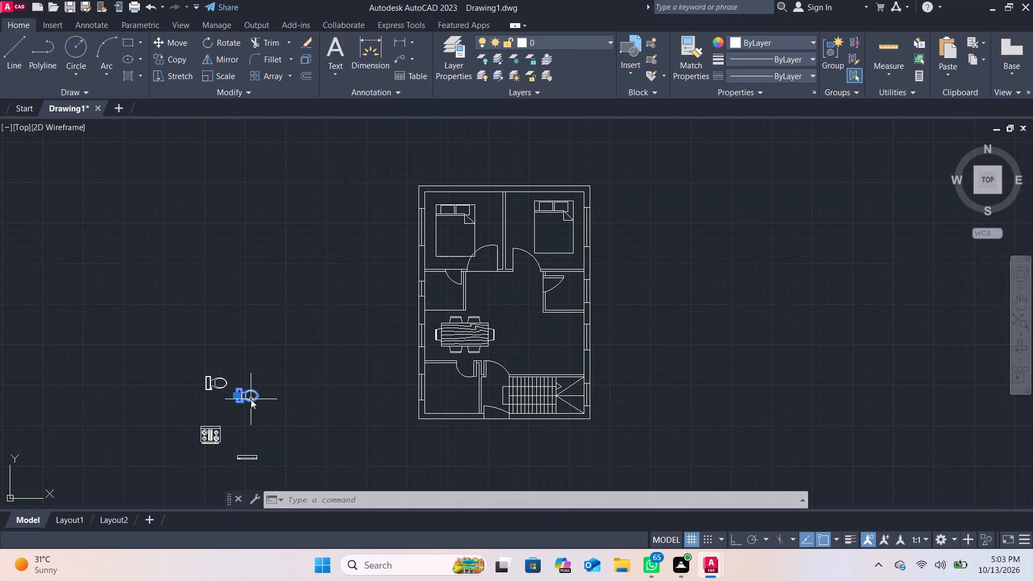
pyautogui.click(296, 432)
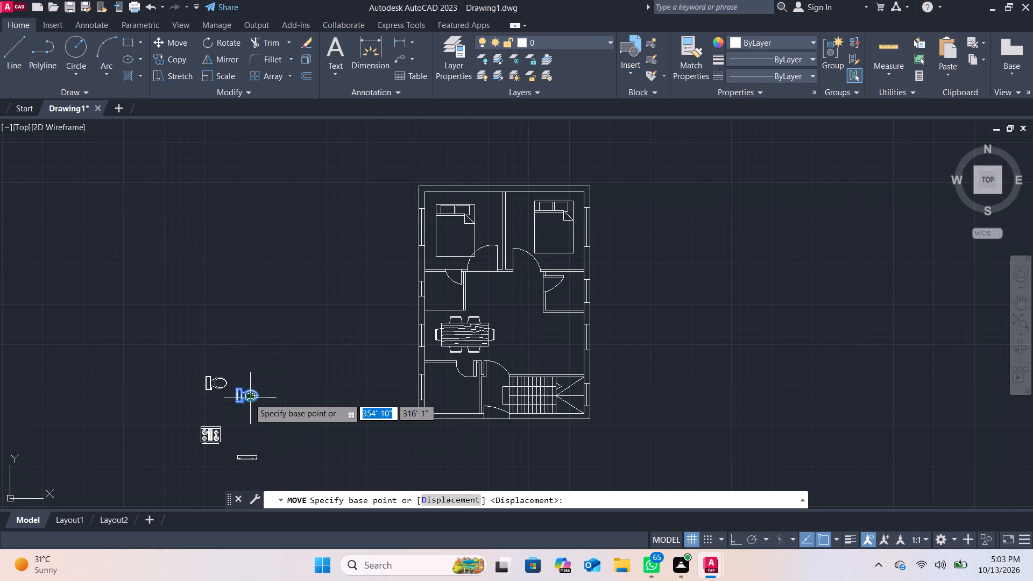
pyautogui.moveTo(249, 398); pyautogui.dragTo(444, 285)
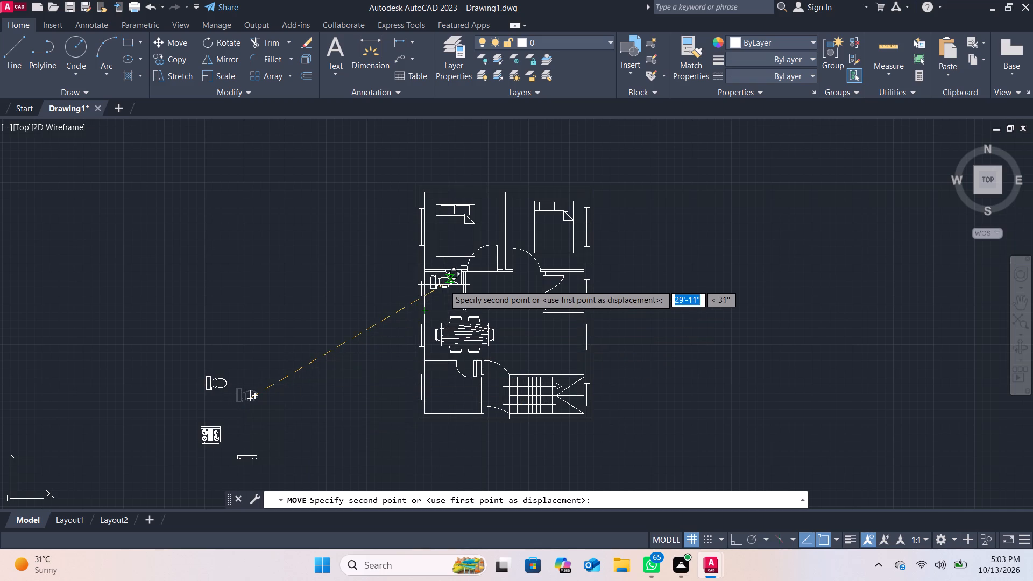
pyautogui.moveTo(444, 285); pyautogui.dragTo(438, 292)
pyautogui.click(438, 292)
# Rotate the remaining toilet west of the plan by 180 degrees, with its tank facing east.
pyautogui.scroll(2, 439, 319)
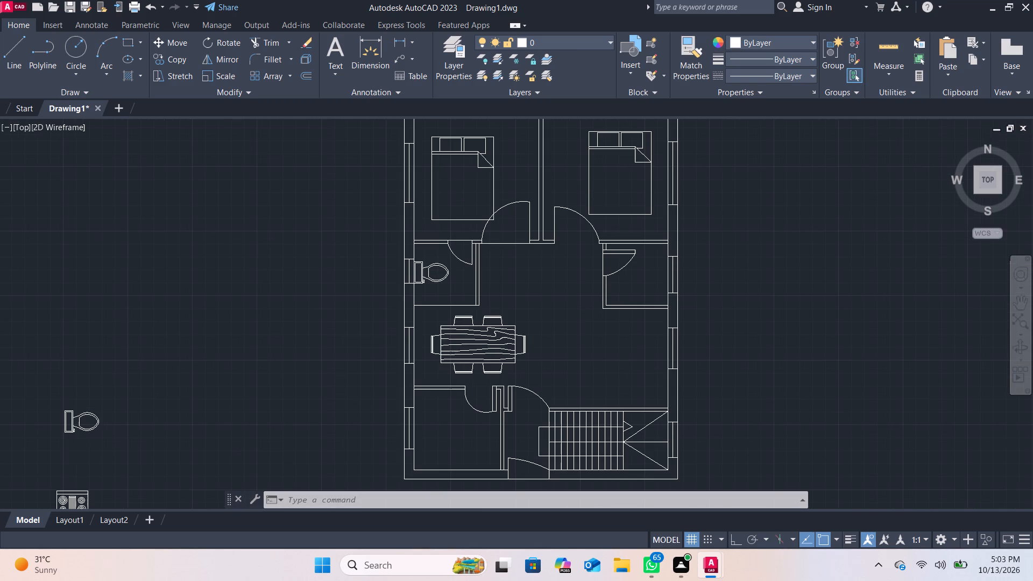
pyautogui.scroll(-1, 428, 324)
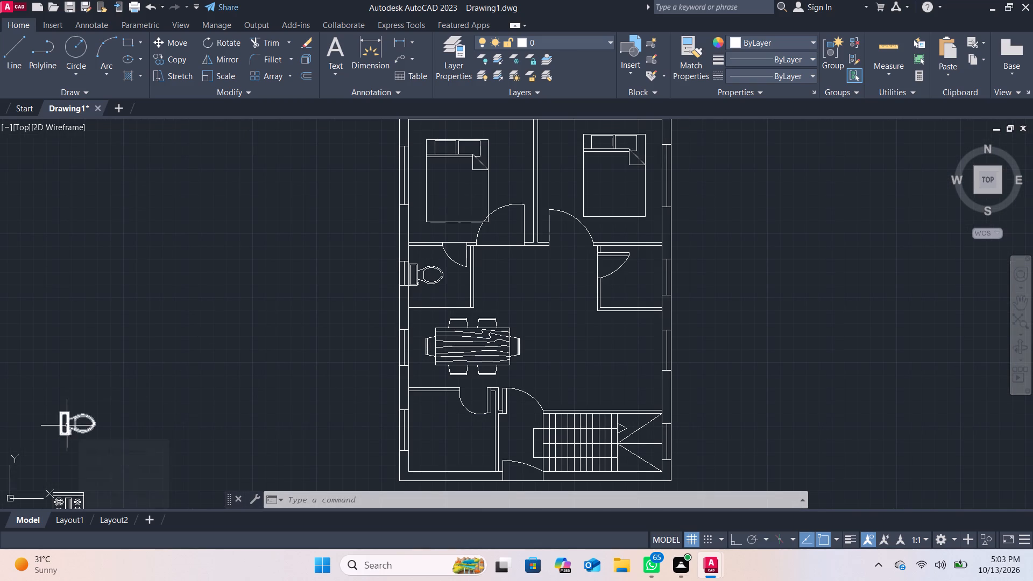
pyautogui.click(67, 426)
pyautogui.click(228, 48)
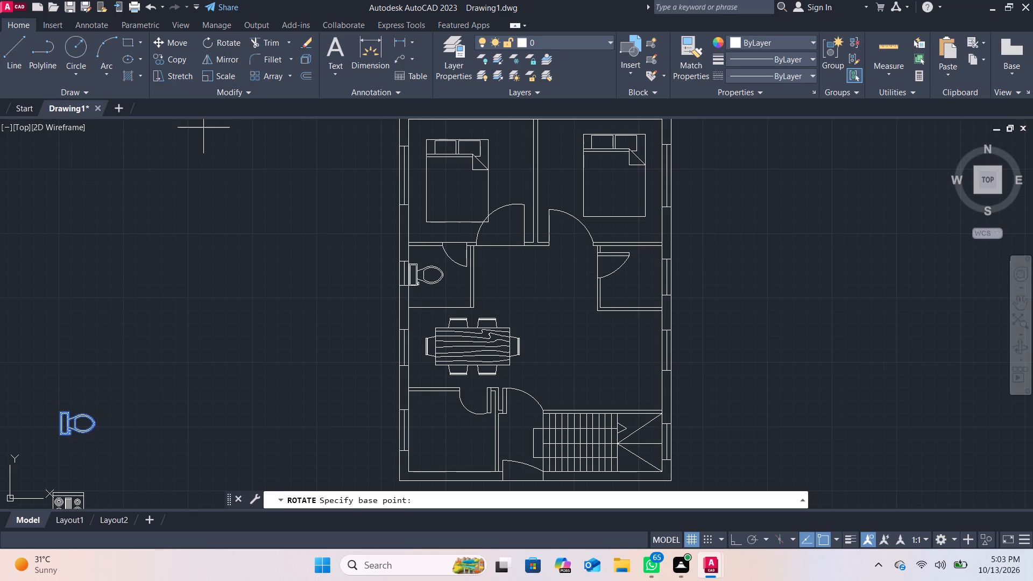
pyautogui.moveTo(81, 423); pyautogui.dragTo(109, 407)
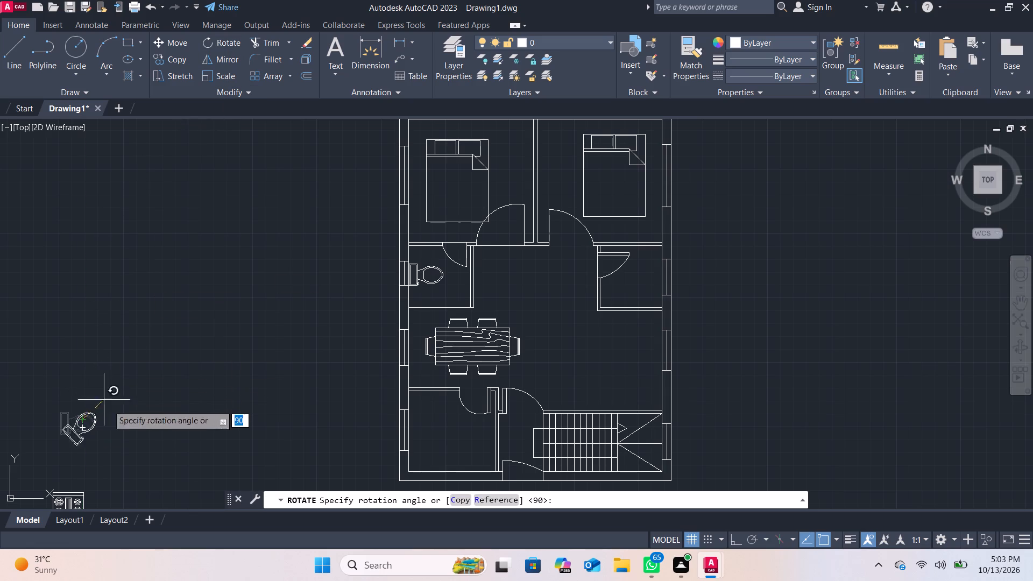
pyautogui.moveTo(109, 407); pyautogui.dragTo(45, 423)
pyautogui.click(45, 423)
# Move the rotated toilet into the small east room below the northeast bedroom, with its tank against the east wall.
pyautogui.click(81, 416)
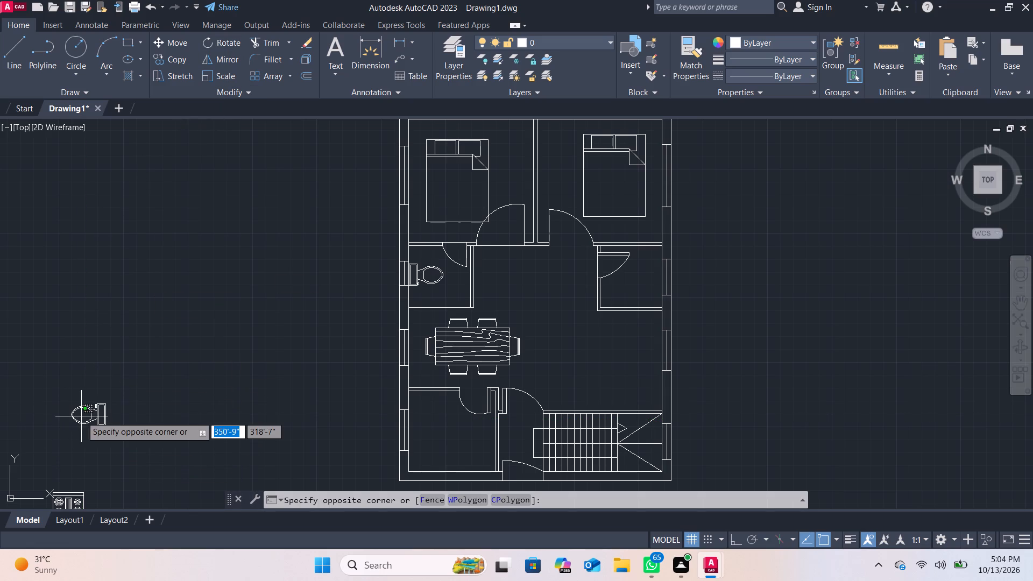
pyautogui.click(82, 410)
pyautogui.click(93, 409)
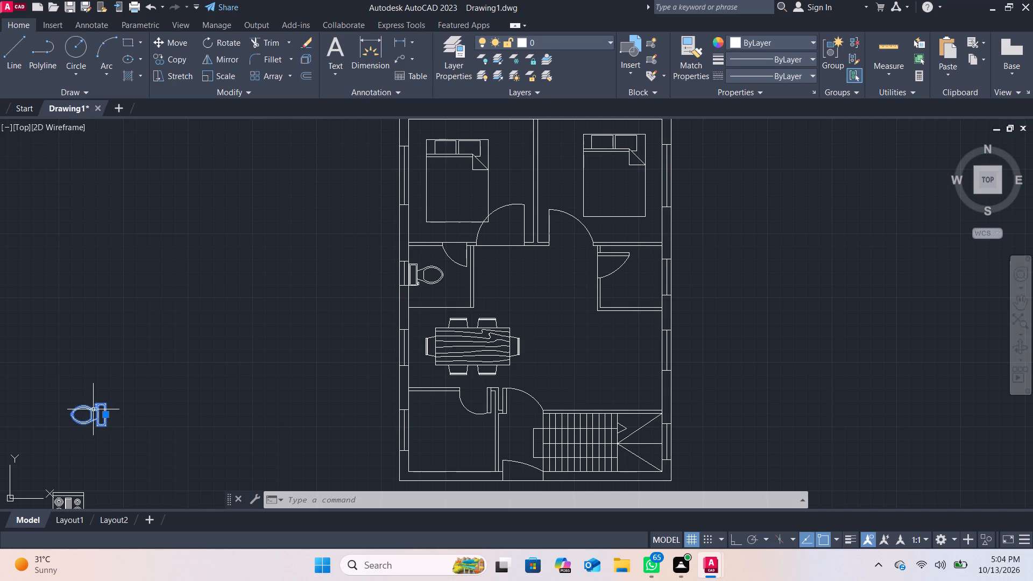
pyautogui.press('m')
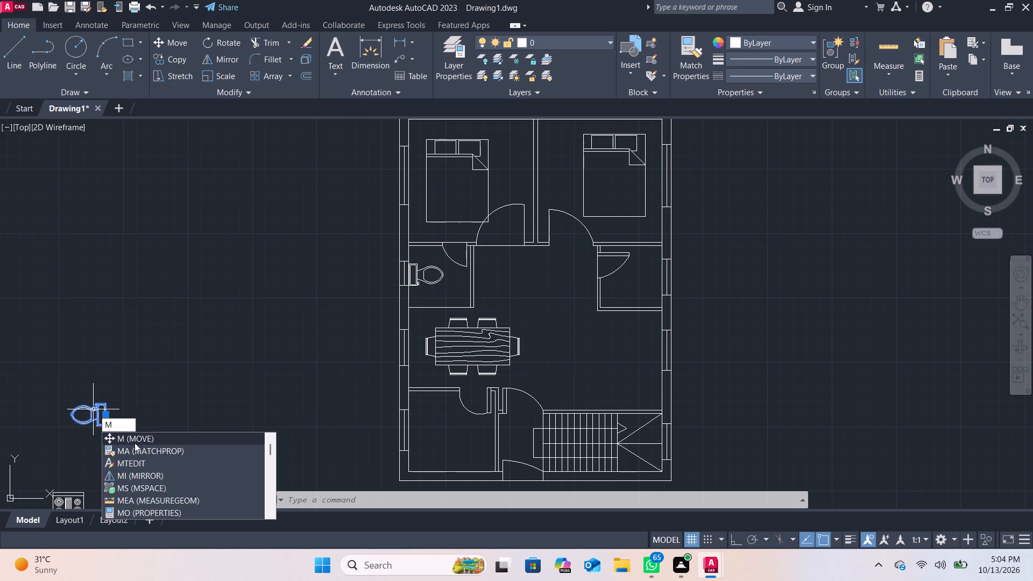
pyautogui.click(135, 443)
pyautogui.moveTo(83, 417); pyautogui.dragTo(274, 374)
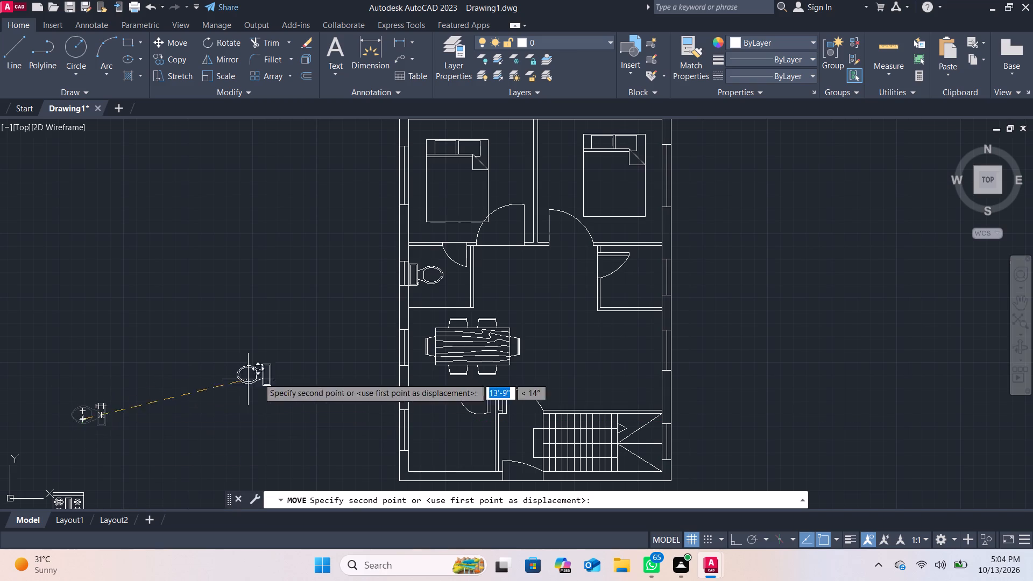
pyautogui.moveTo(274, 374); pyautogui.dragTo(631, 289)
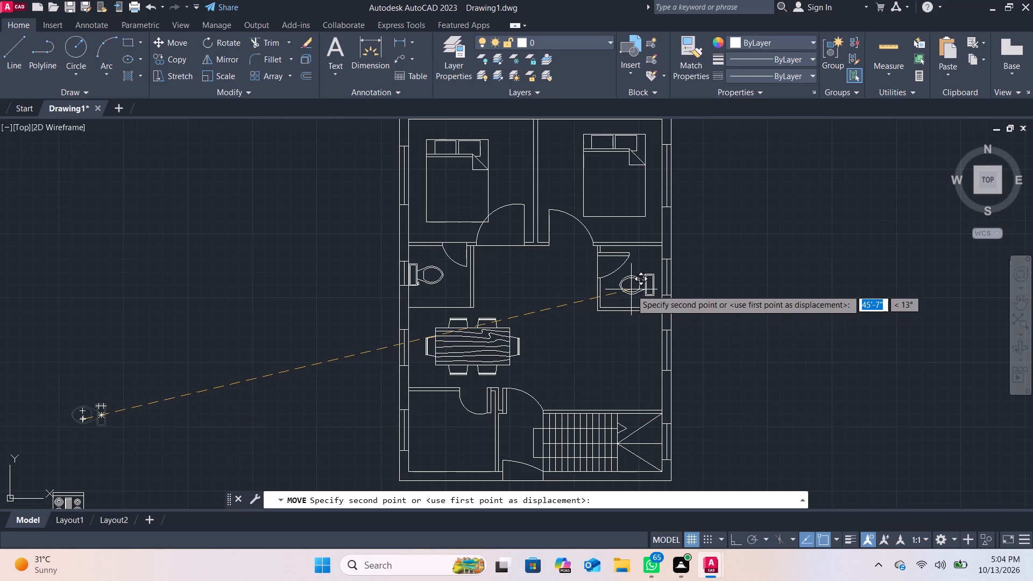
pyautogui.moveTo(631, 289); pyautogui.dragTo(638, 280)
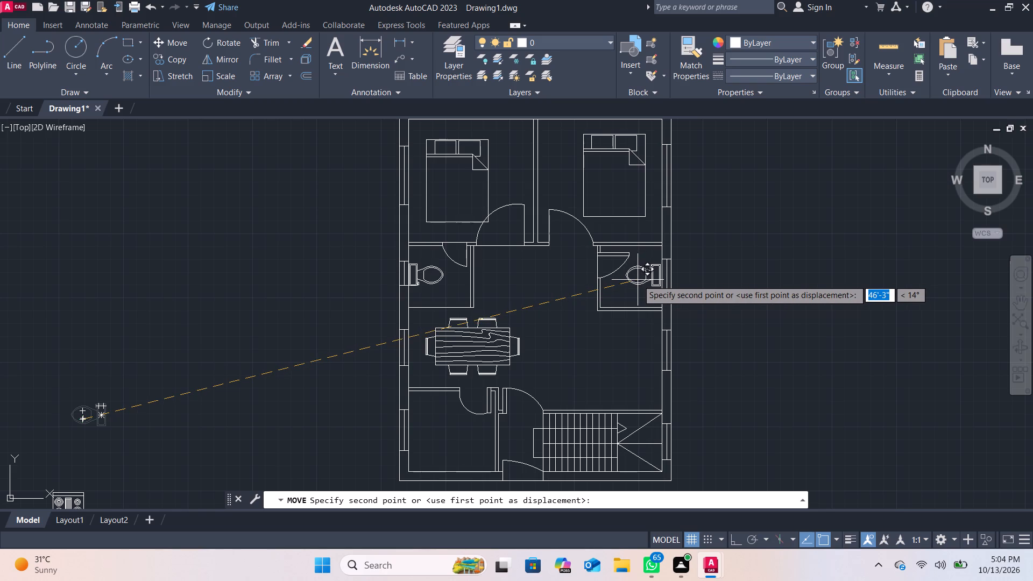
pyautogui.moveTo(638, 280); pyautogui.dragTo(637, 280)
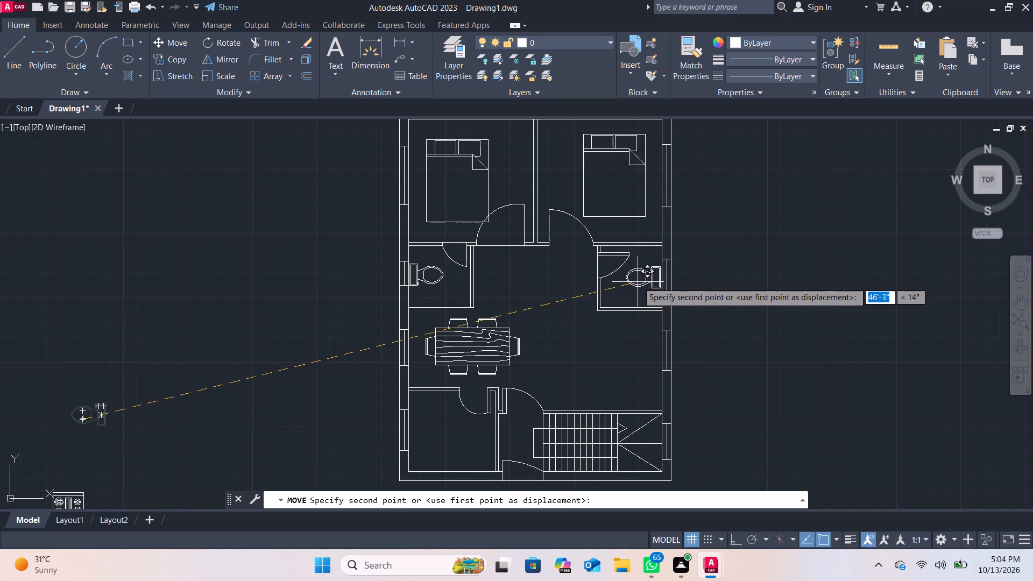
pyautogui.click(638, 282)
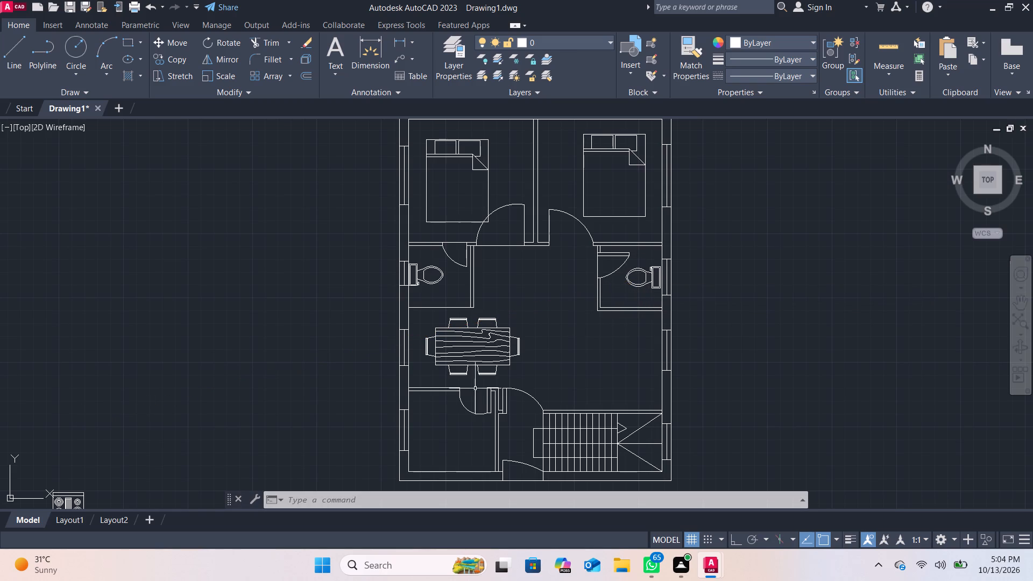
# Move the stove block from outside the plan into the southwest room, near its southeast corner.
pyautogui.scroll(-1, 308, 446)
pyautogui.moveTo(308, 445); pyautogui.dragTo(312, 367, button='middle')
pyautogui.scroll(1, 312, 366)
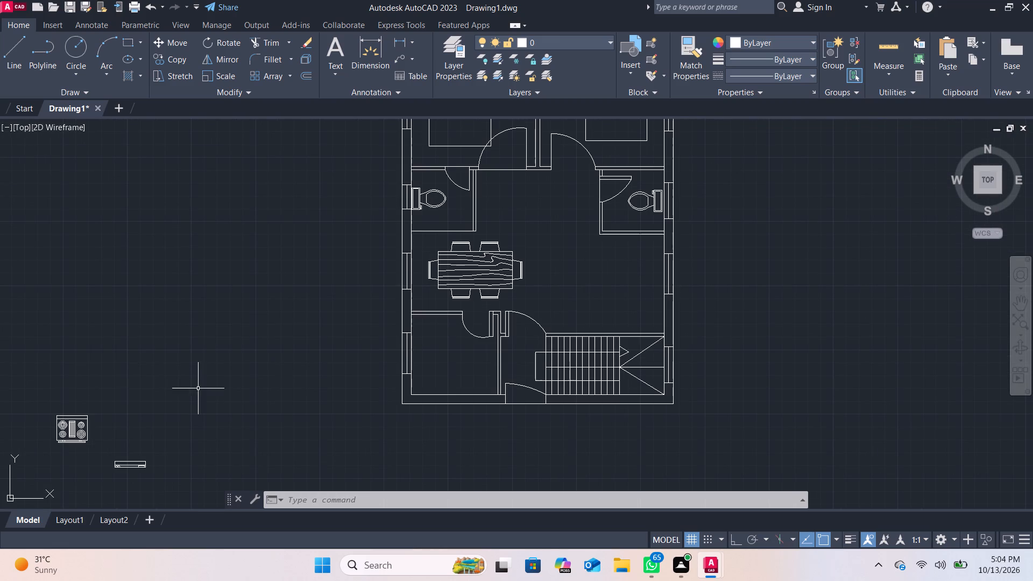
pyautogui.click(72, 427)
pyautogui.press('m')
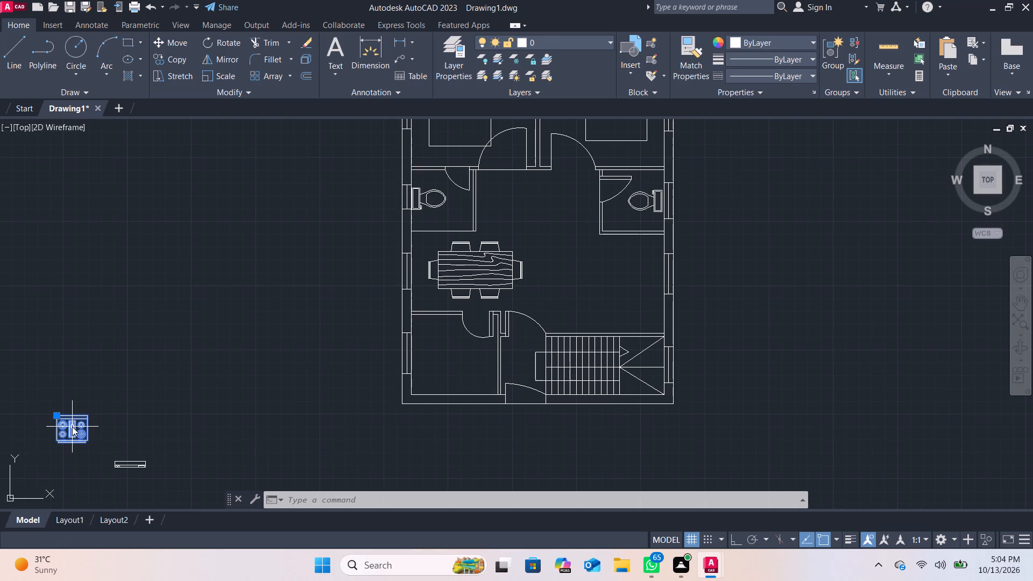
pyautogui.click(102, 452)
pyautogui.moveTo(74, 428); pyautogui.dragTo(406, 412)
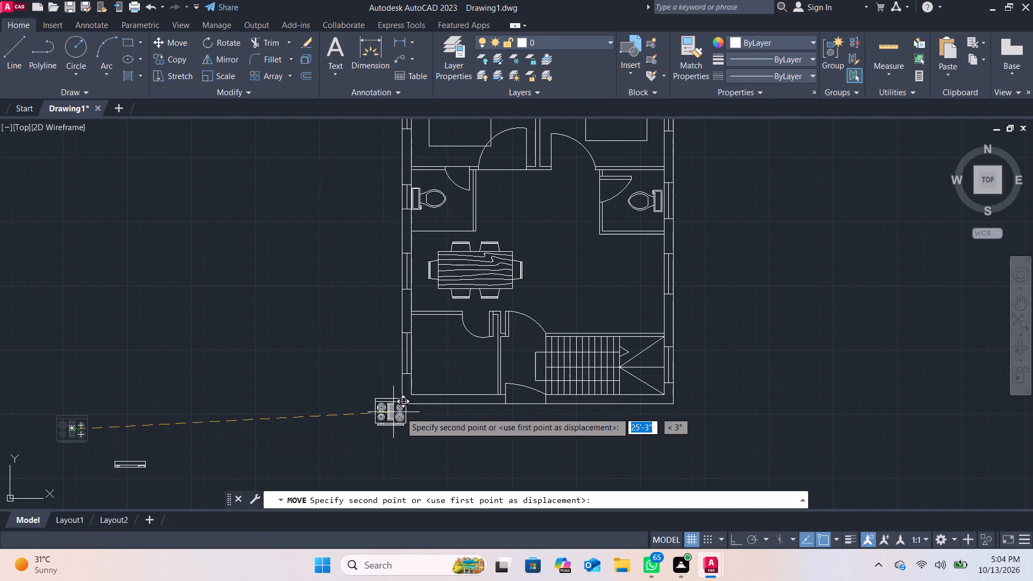
pyautogui.moveTo(406, 412); pyautogui.dragTo(480, 378)
pyautogui.click(480, 378)
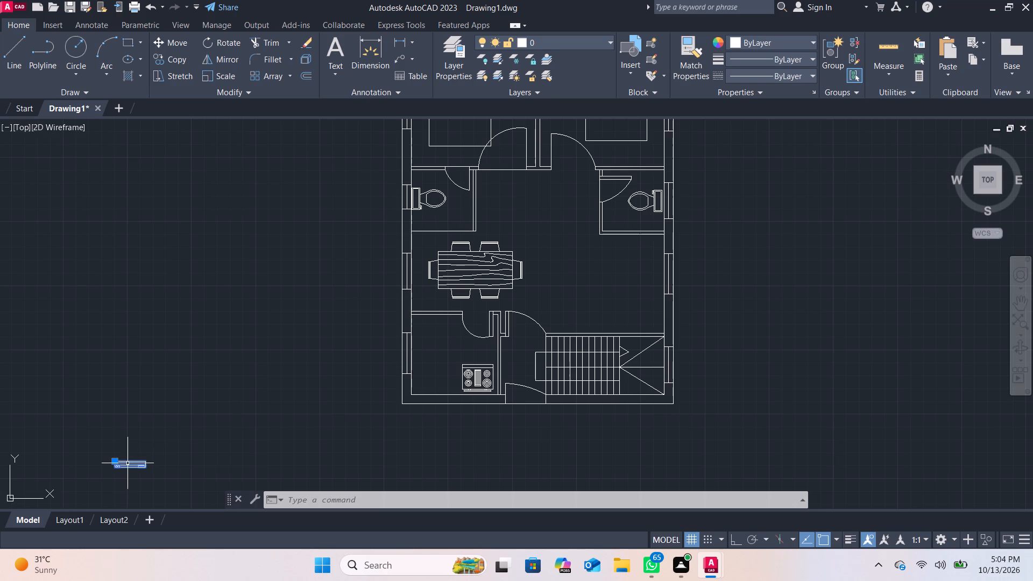
# Move the narrow kitchen block from outside the plan into the southwest room, just below its north wall.
pyautogui.click(128, 463)
pyautogui.press('m')
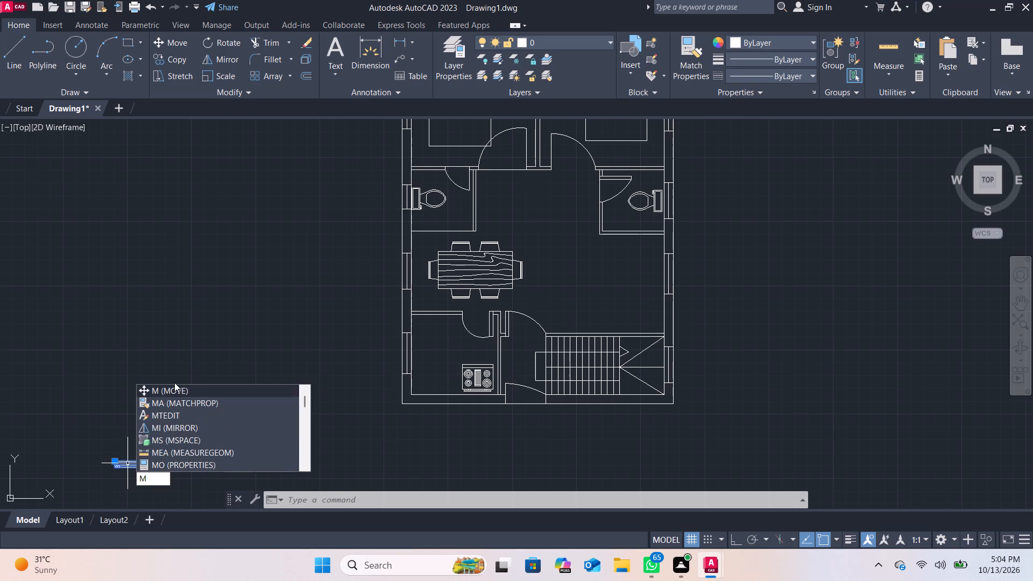
pyautogui.click(173, 388)
pyautogui.moveTo(131, 468); pyautogui.dragTo(287, 419)
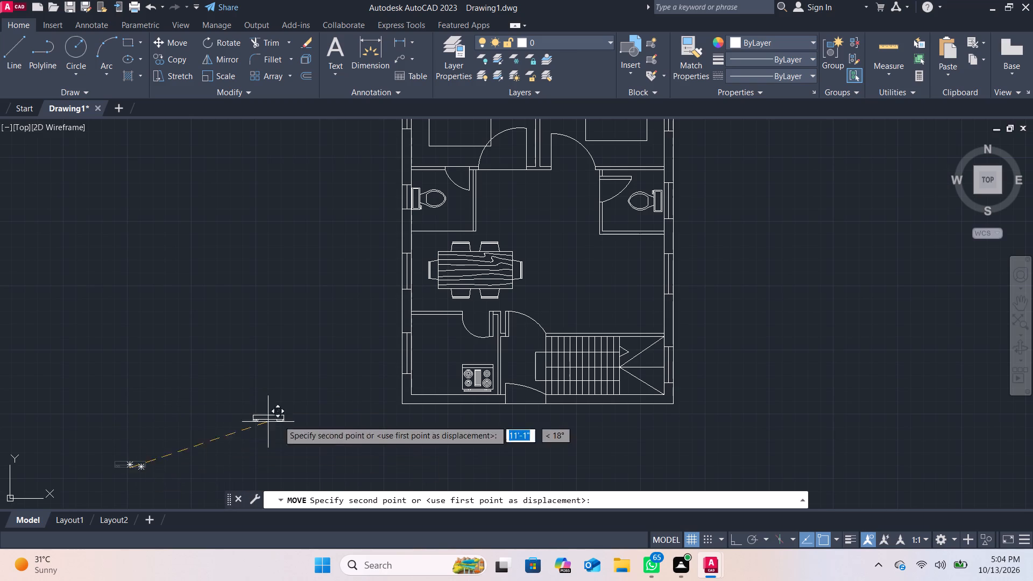
pyautogui.moveTo(287, 419); pyautogui.dragTo(436, 331)
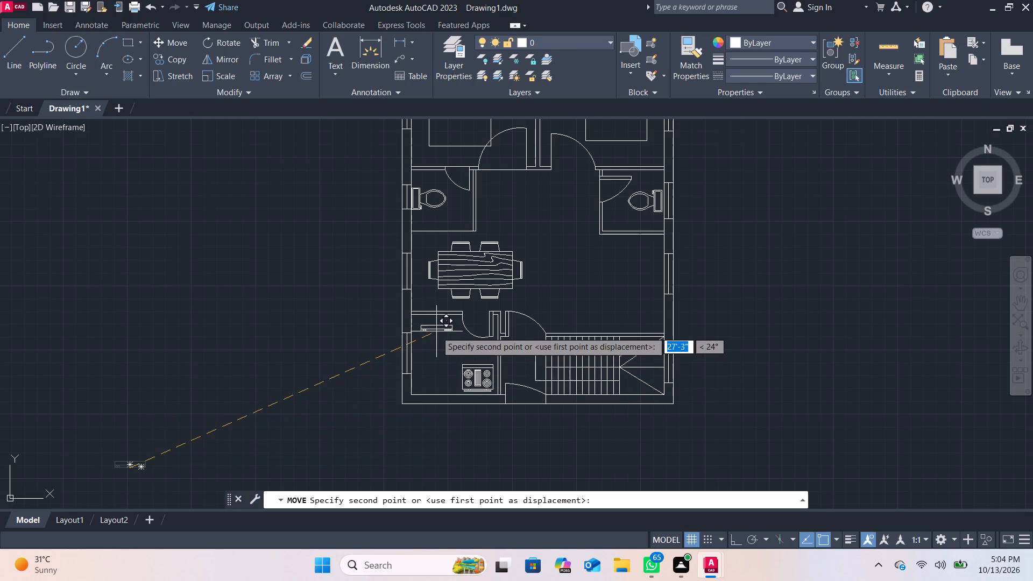
pyautogui.moveTo(436, 331); pyautogui.dragTo(436, 329)
pyautogui.click(436, 329)
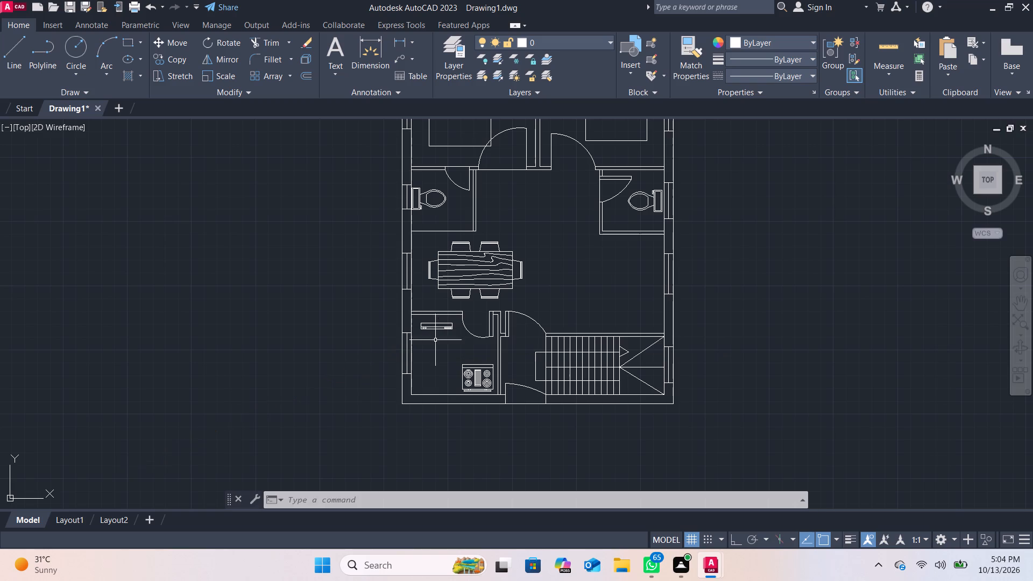
# Create a multiline text reading BEDROOM in the empty area east of the plan.
pyautogui.scroll(-1, 970, 556)
pyautogui.moveTo(606, 281); pyautogui.dragTo(580, 365, button='middle')
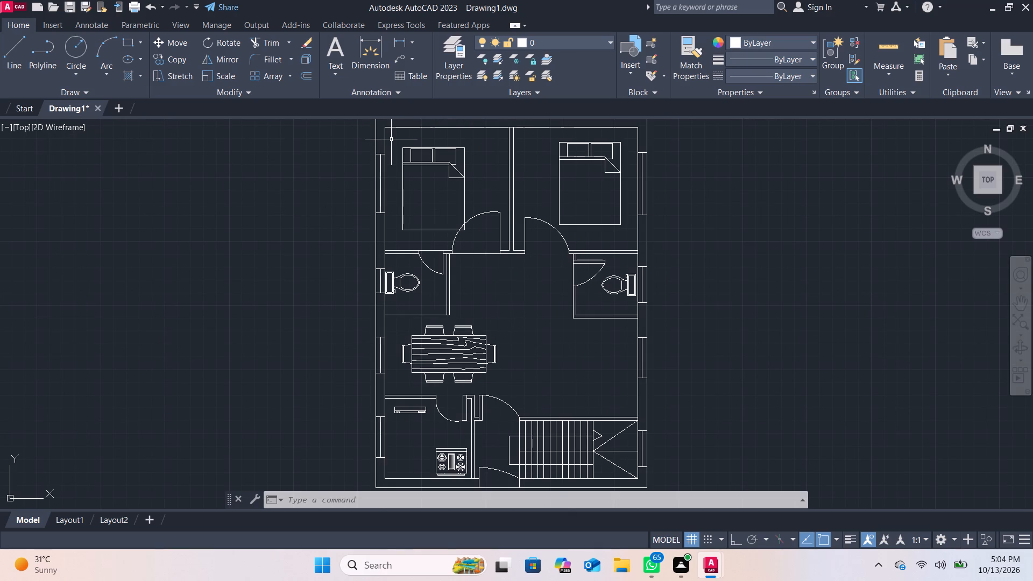
pyautogui.press('t')
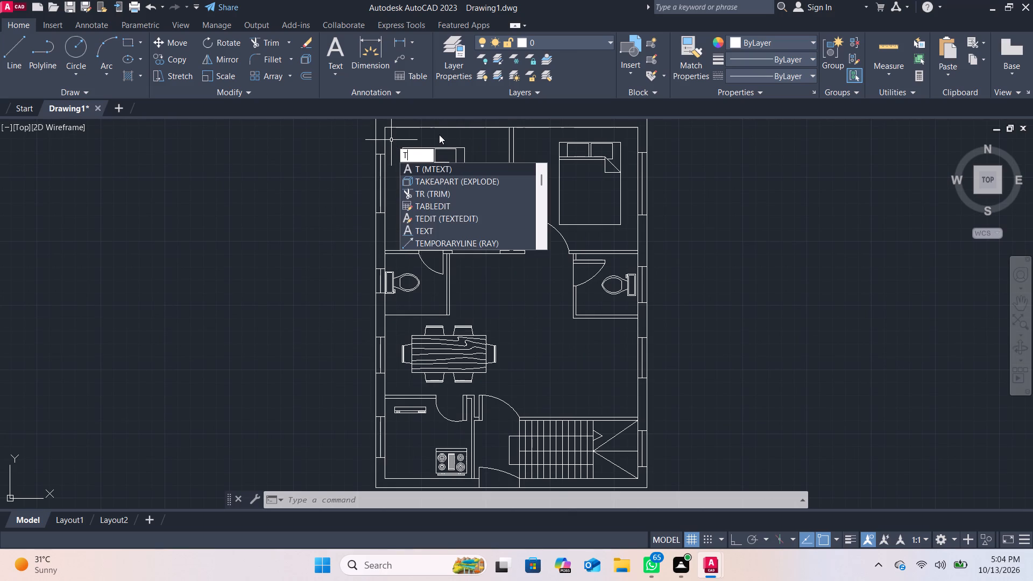
pyautogui.press('BackSpace')
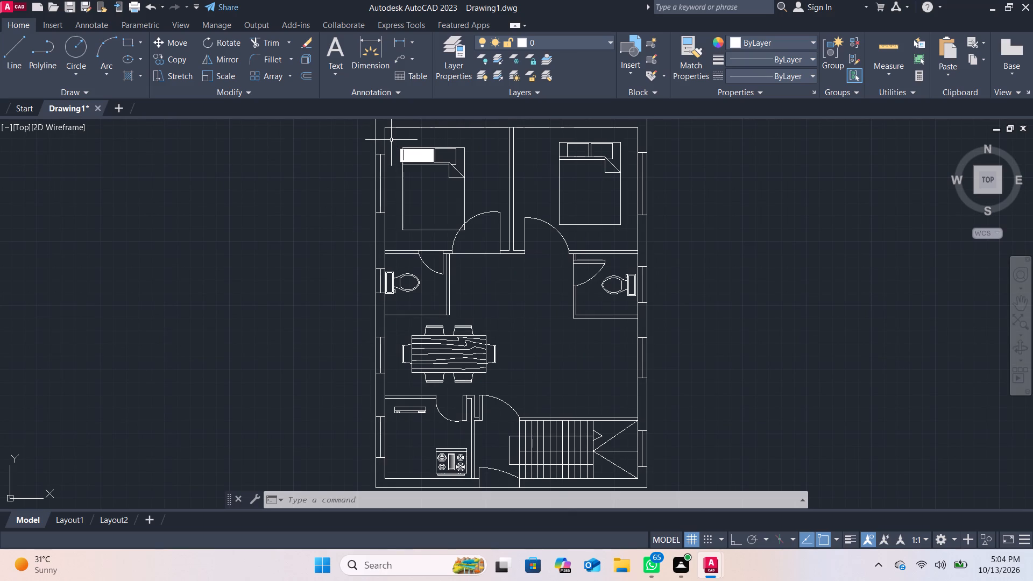
pyautogui.click(332, 66)
pyautogui.click(335, 79)
pyautogui.click(349, 96)
pyautogui.moveTo(731, 245); pyautogui.dragTo(735, 257)
pyautogui.click(811, 321)
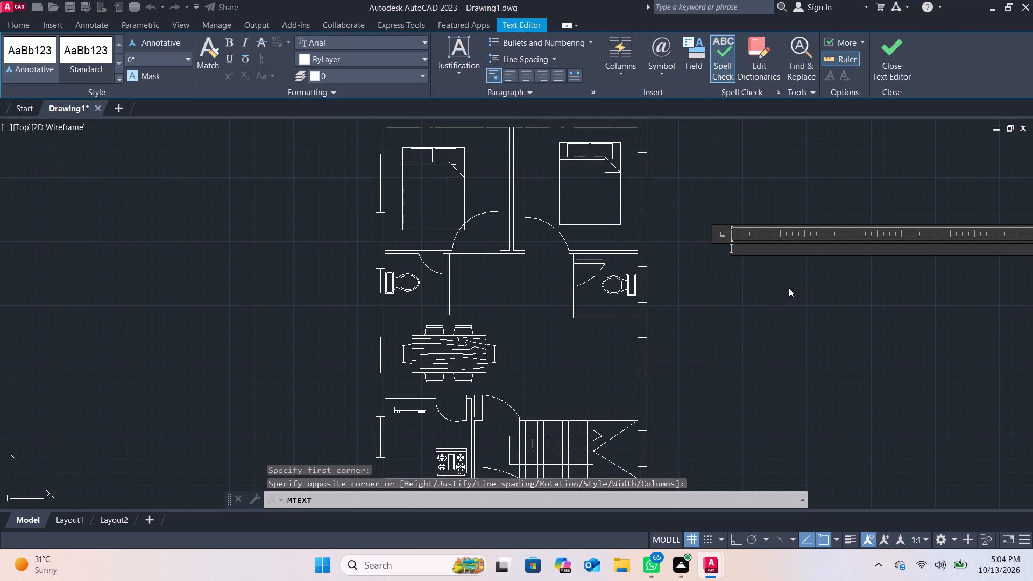
pyautogui.write('BEDROOM')
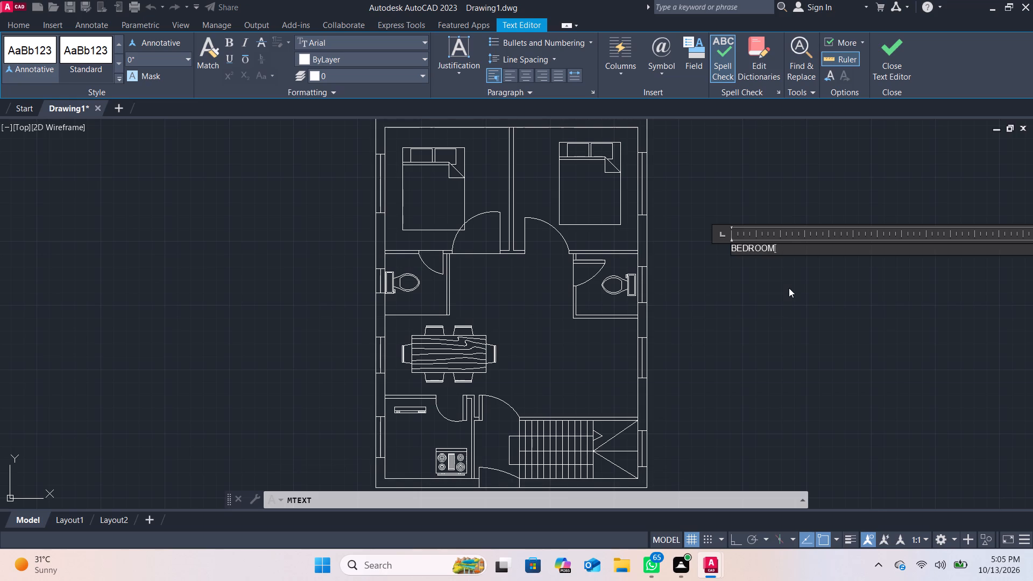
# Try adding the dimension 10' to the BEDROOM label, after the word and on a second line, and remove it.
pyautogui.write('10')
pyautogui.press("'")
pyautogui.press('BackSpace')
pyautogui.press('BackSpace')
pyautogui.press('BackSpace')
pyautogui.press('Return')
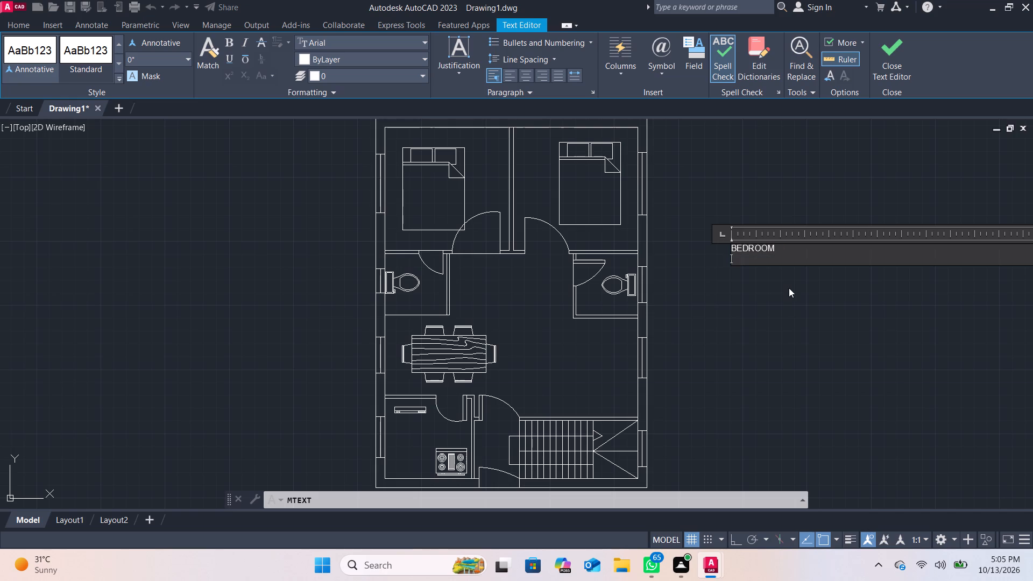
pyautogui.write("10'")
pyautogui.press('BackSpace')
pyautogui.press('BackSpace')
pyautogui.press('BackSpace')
# Finish editing the BEDROOM text east of the plan and set its text height to 3".
pyautogui.click(895, 39)
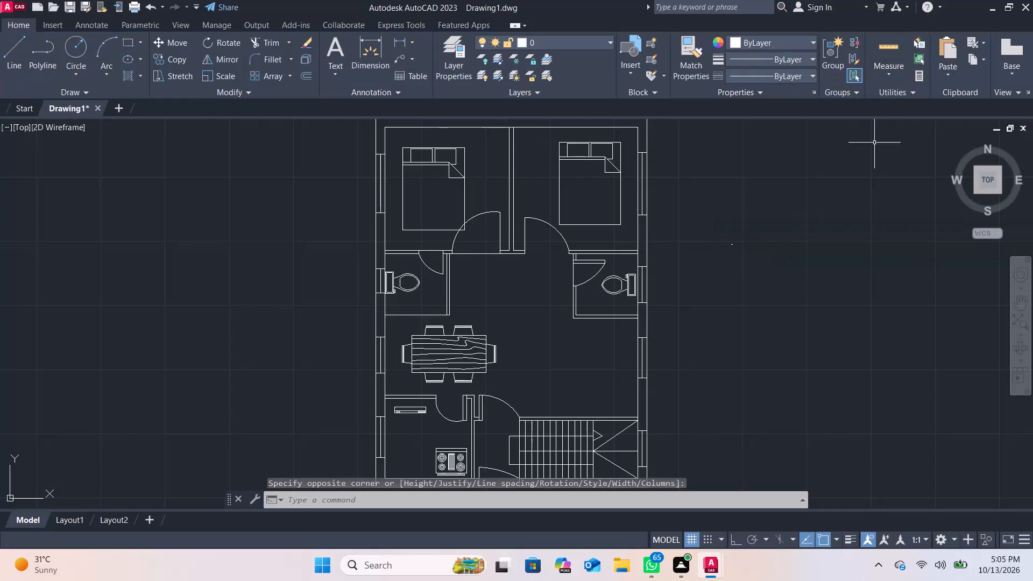
pyautogui.scroll(2, 743, 298)
pyautogui.moveTo(730, 219); pyautogui.dragTo(732, 315, button='middle')
pyautogui.scroll(2, 701, 219)
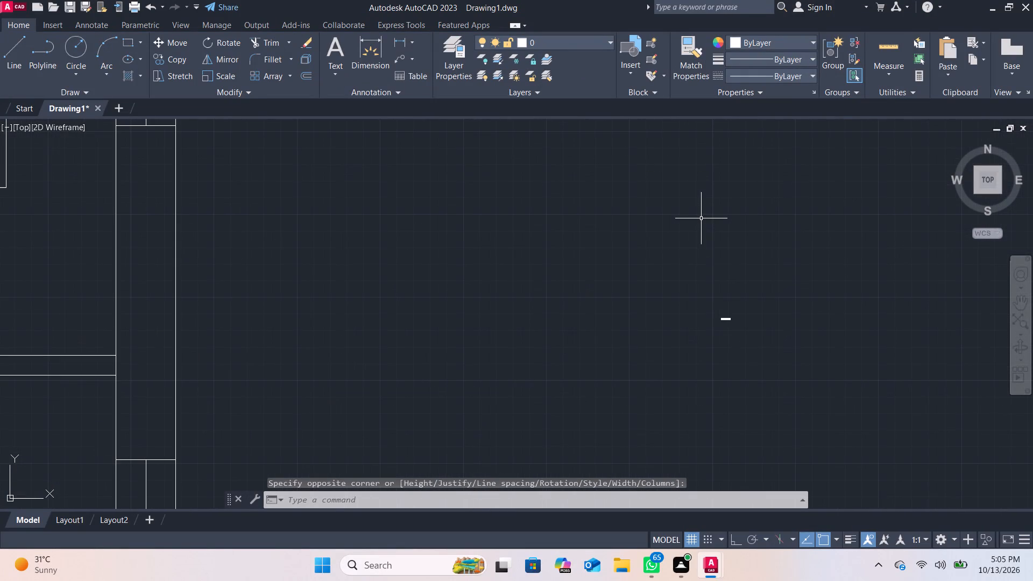
pyautogui.scroll(3, 730, 315)
pyautogui.click(715, 335)
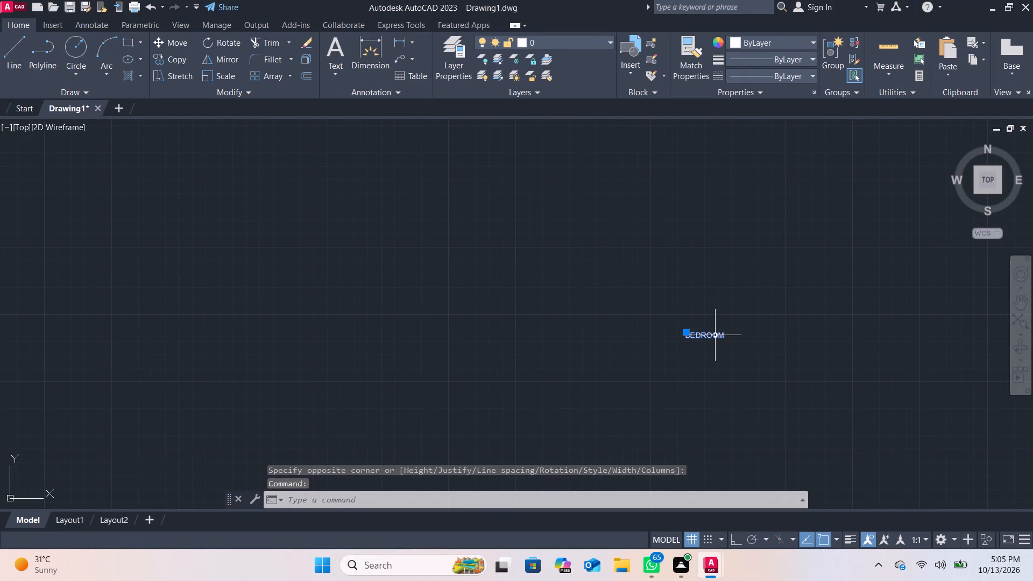
pyautogui.hotkey('ctrl', '1')
pyautogui.scroll(-1, 40, 172)
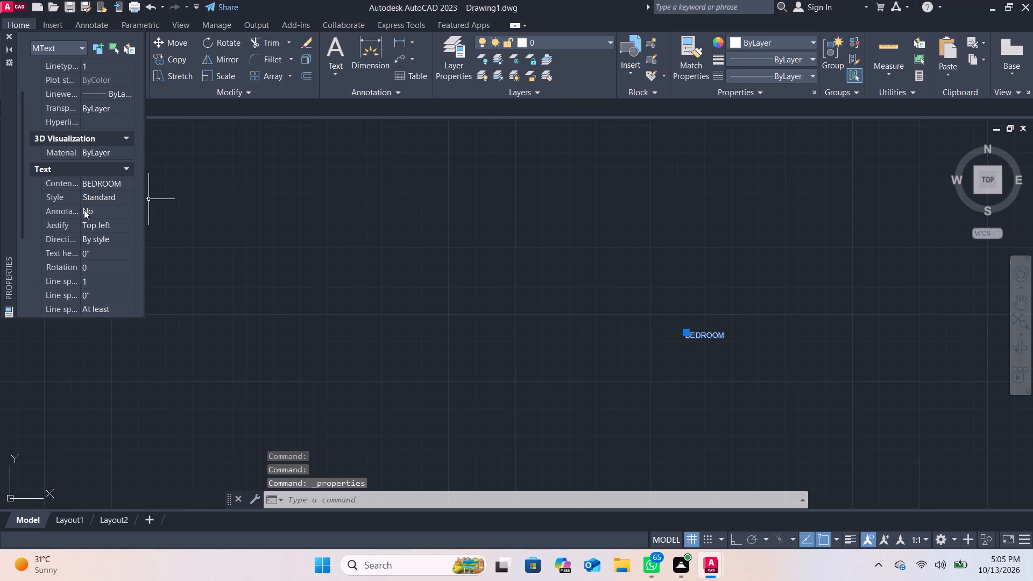
pyautogui.scroll(1, 95, 110)
pyautogui.scroll(-1, 95, 189)
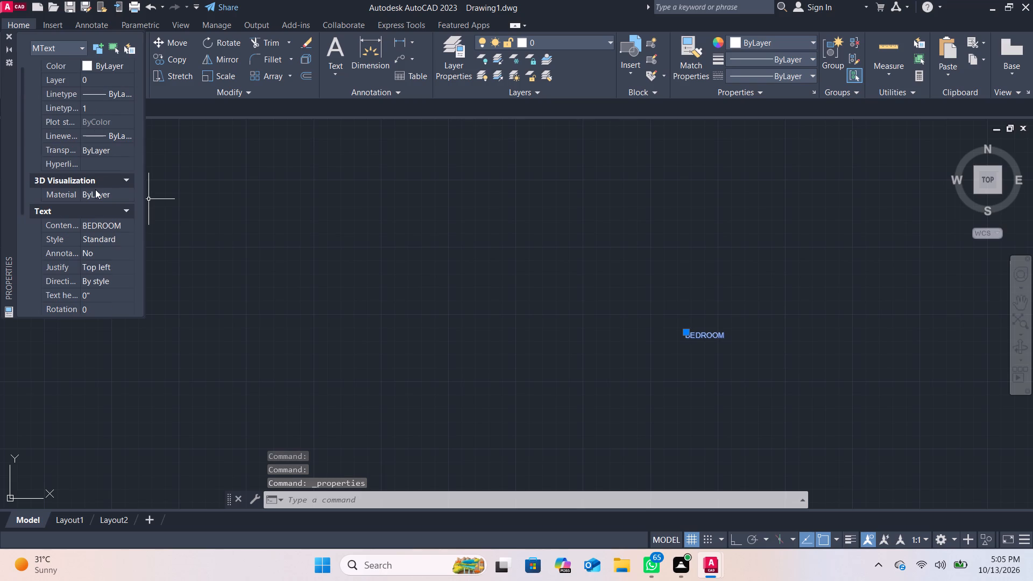
pyautogui.scroll(-3, 95, 189)
pyautogui.scroll(2, 95, 189)
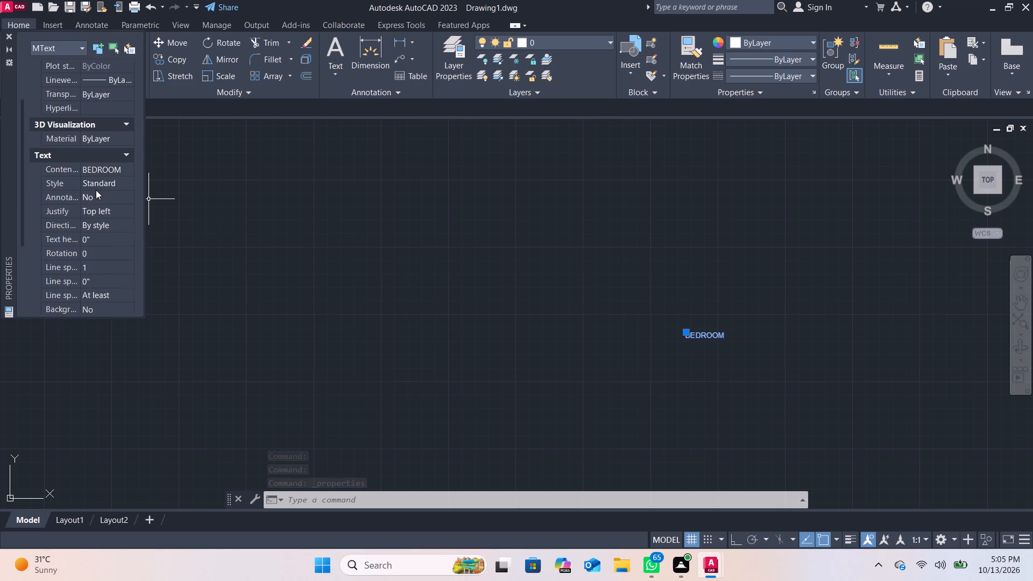
pyautogui.scroll(1, 92, 245)
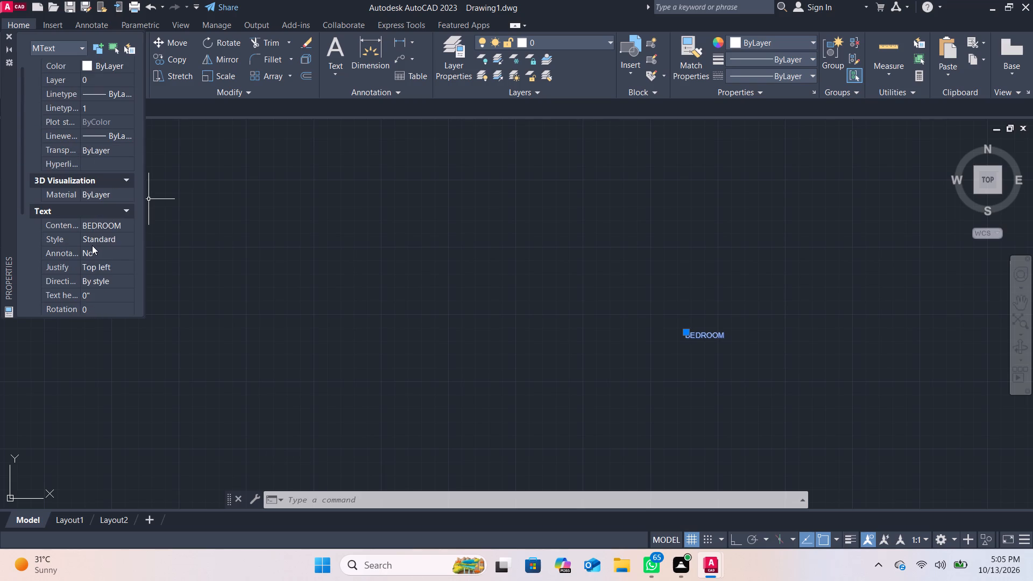
pyautogui.scroll(-2, 92, 245)
pyautogui.click(107, 186)
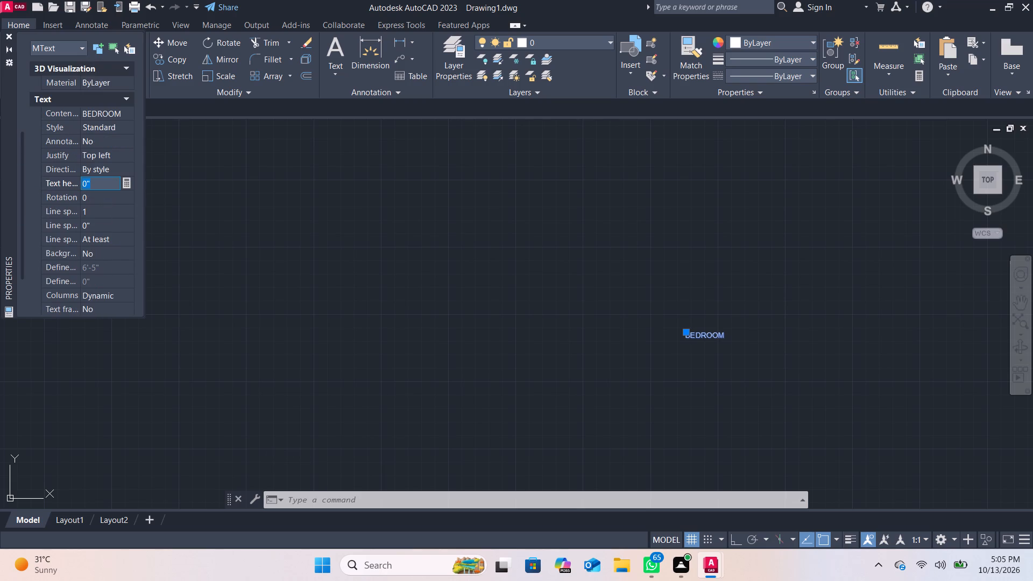
pyautogui.press('BackSpace')
pyautogui.press('1')
pyautogui.press('BackSpace')
pyautogui.press('BackSpace')
pyautogui.press('BackSpace')
pyautogui.press('3')
pyautogui.press('Return')
pyautogui.scroll(-1, 103, 190)
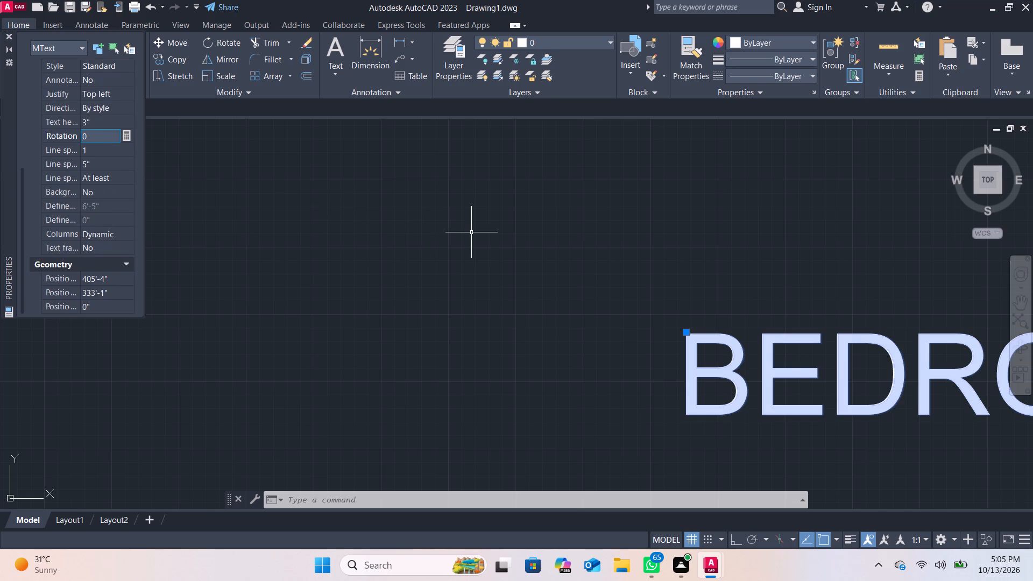
pyautogui.press('Return')
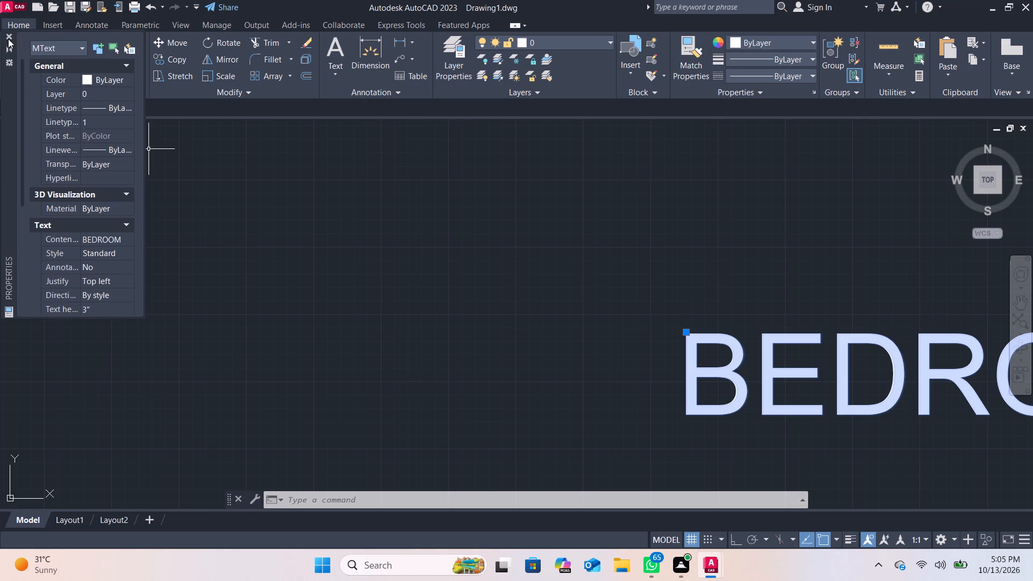
pyautogui.click(8, 39)
# Move the BEDROOM label slightly west, keeping it in the empty area outside the plan's east wall.
pyautogui.scroll(-4, 523, 263)
pyautogui.moveTo(589, 281); pyautogui.dragTo(161, 262)
pyautogui.scroll(-1, 160, 261)
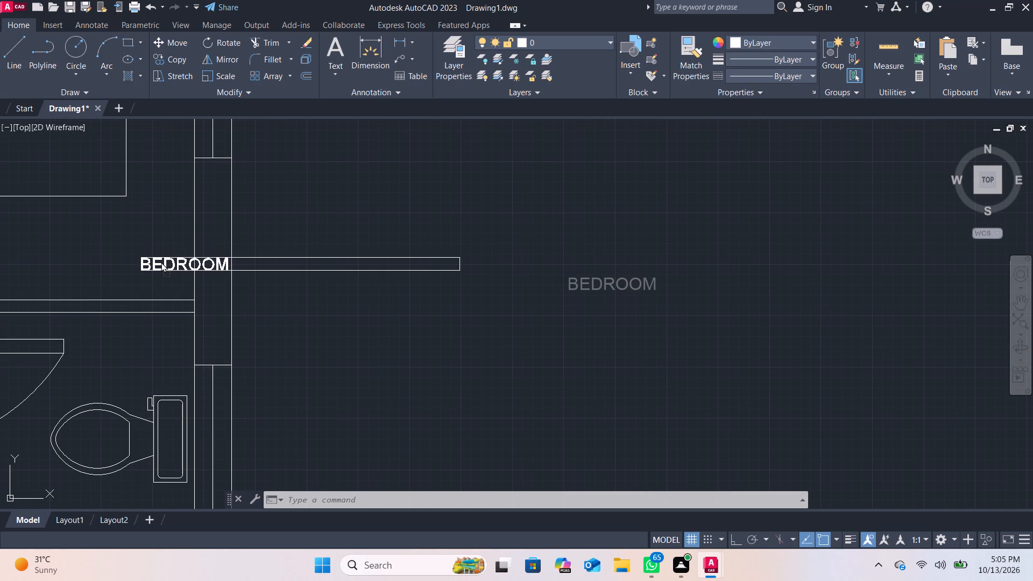
pyautogui.moveTo(161, 262); pyautogui.dragTo(507, 275)
# Copy the BEDROOM label into the open area east of the dining table, both toilets and both north bedrooms.
pyautogui.doubleClick(514, 276)
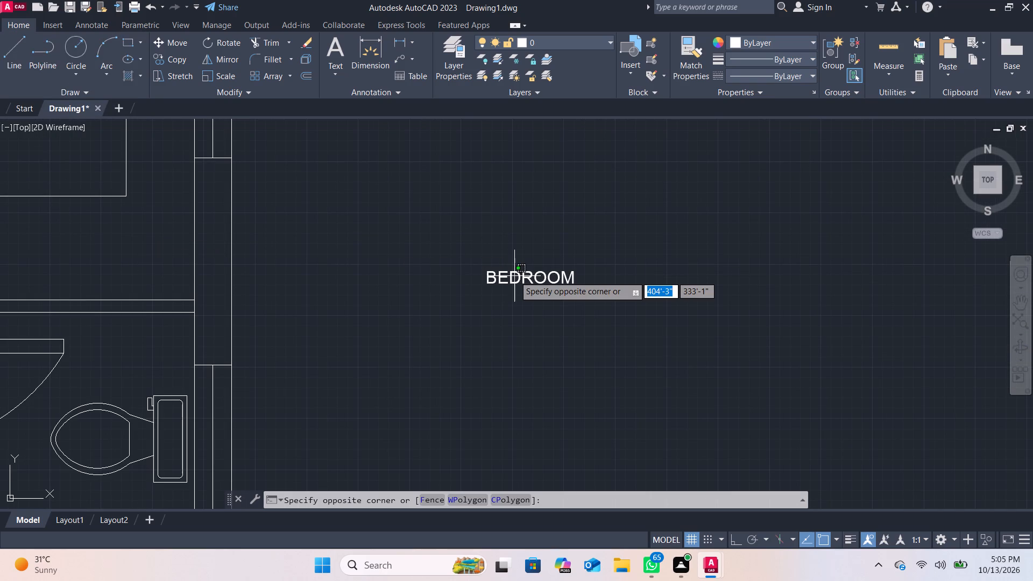
pyautogui.doubleClick(524, 276)
pyautogui.press('c')
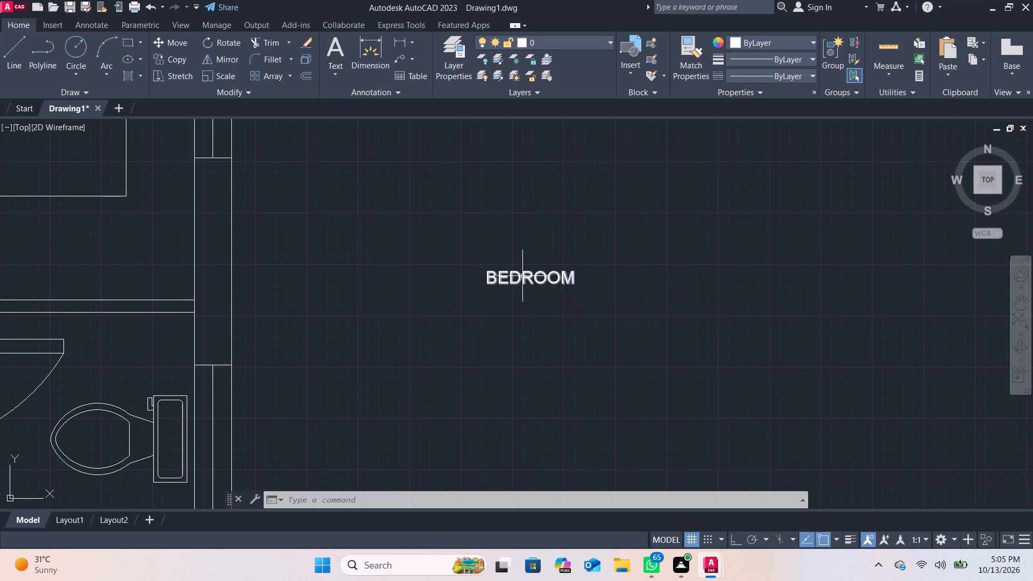
pyautogui.click(568, 315)
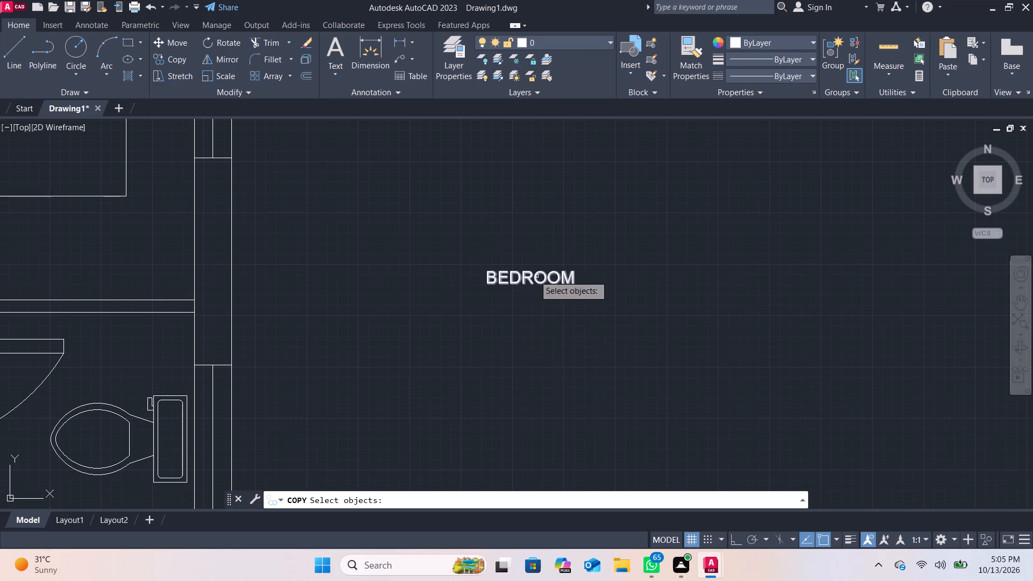
pyautogui.click(531, 274)
pyautogui.moveTo(529, 274); pyautogui.dragTo(415, 286)
pyautogui.scroll(-2, 405, 279)
pyautogui.moveTo(405, 279); pyautogui.dragTo(747, 236, button='middle')
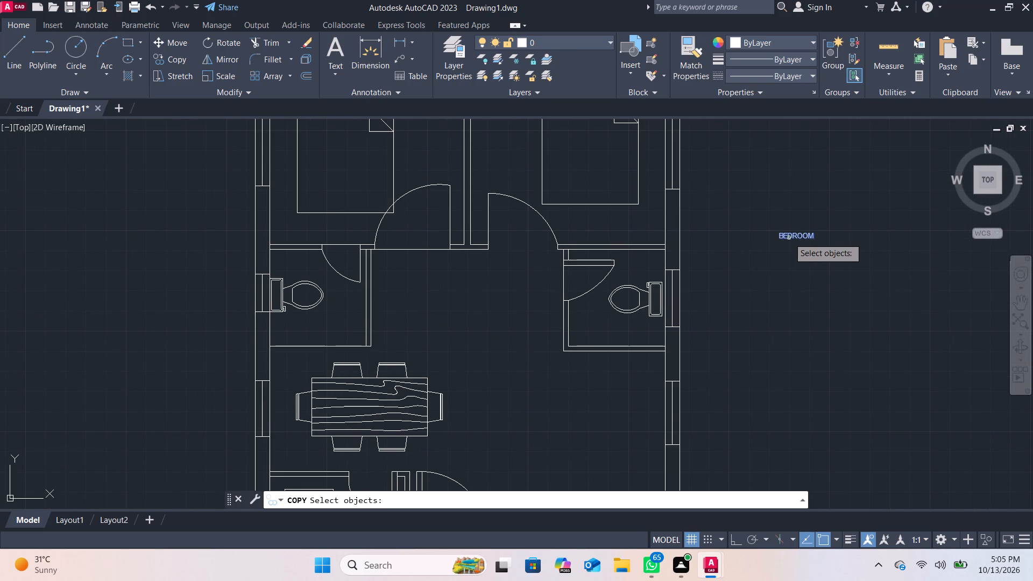
pyautogui.press('Return')
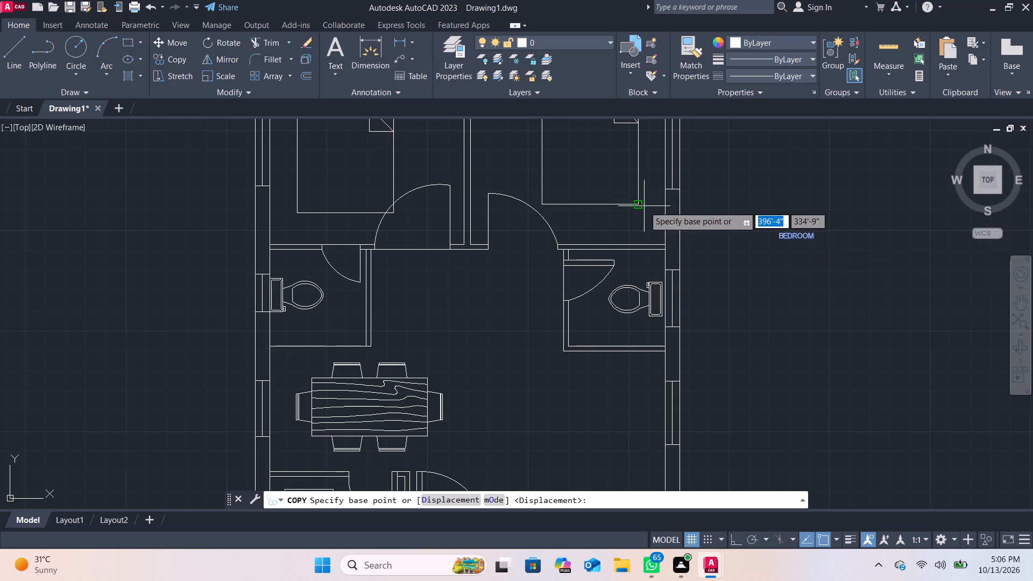
pyautogui.click(799, 237)
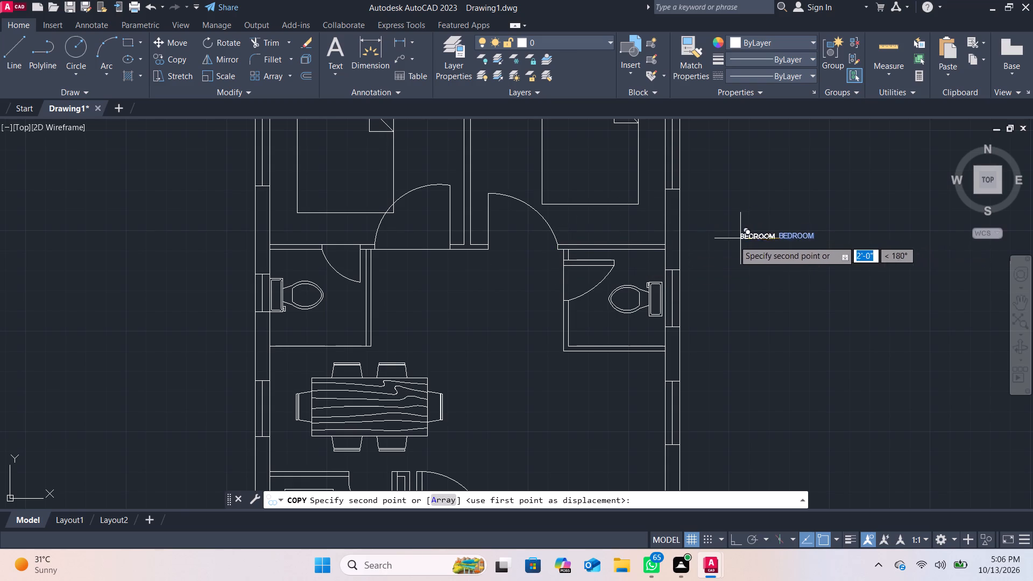
pyautogui.click(592, 409)
pyautogui.click(307, 324)
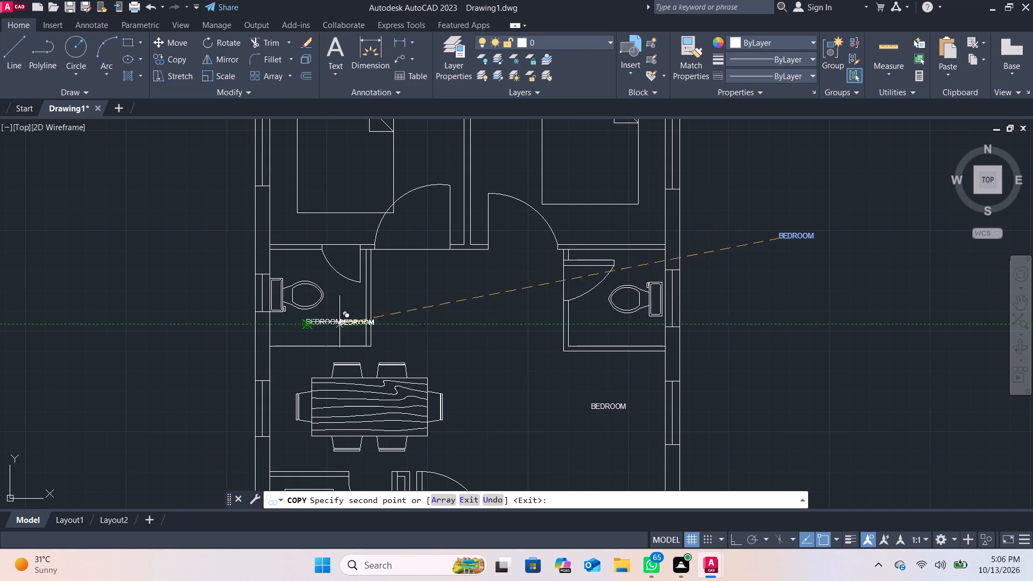
pyautogui.click(591, 333)
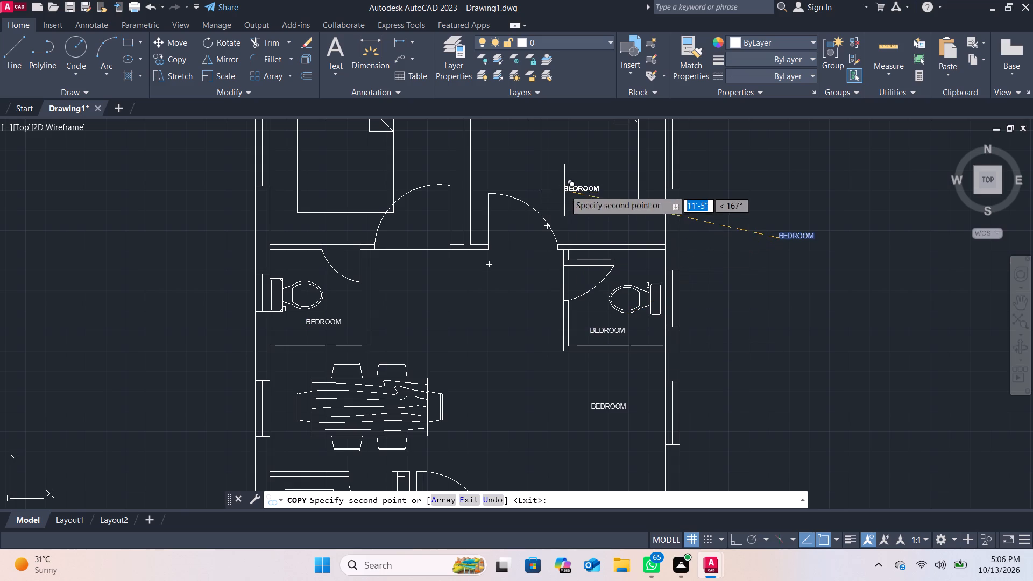
pyautogui.click(586, 228)
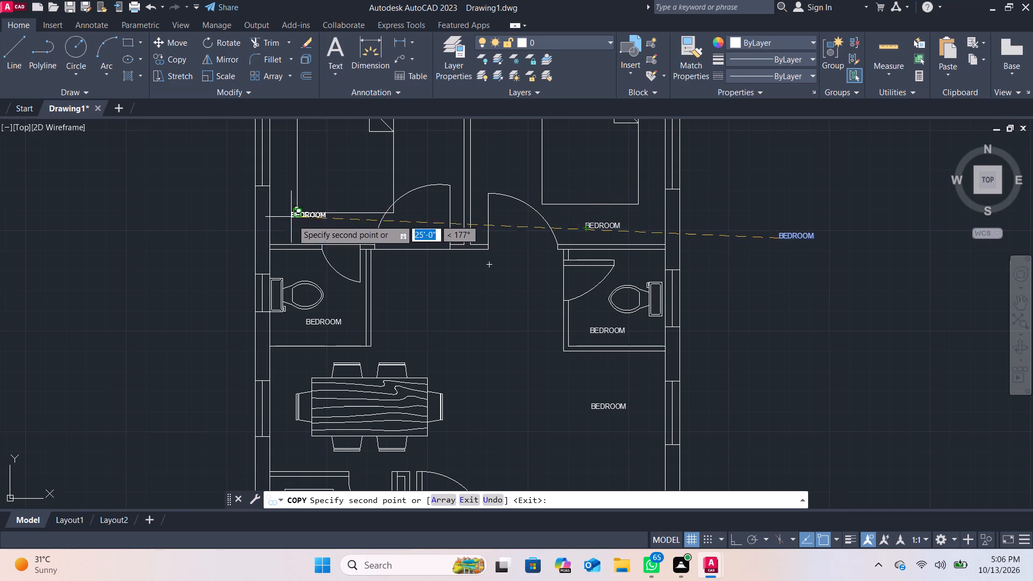
pyautogui.click(293, 223)
# Place further copies of the label in the southwest kitchen, the entrance beside the staircase, and north of the dining table.
pyautogui.scroll(-2, 437, 290)
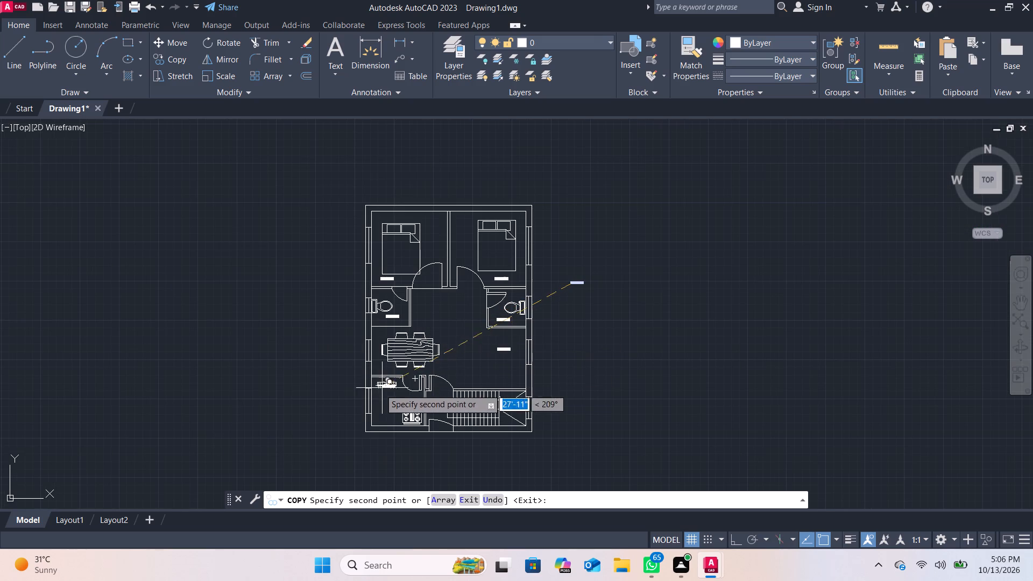
pyautogui.click(381, 400)
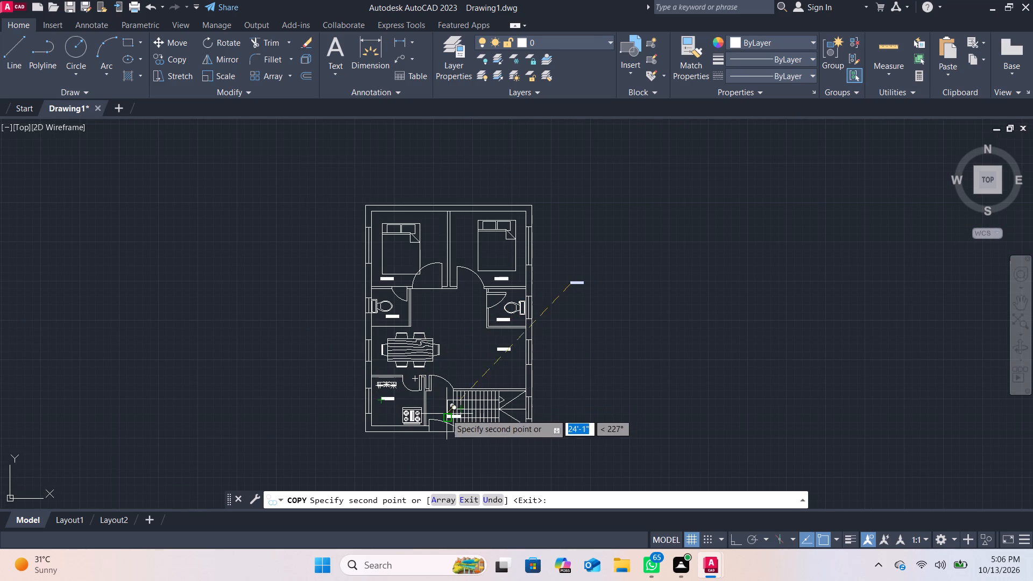
pyautogui.scroll(3, 449, 407)
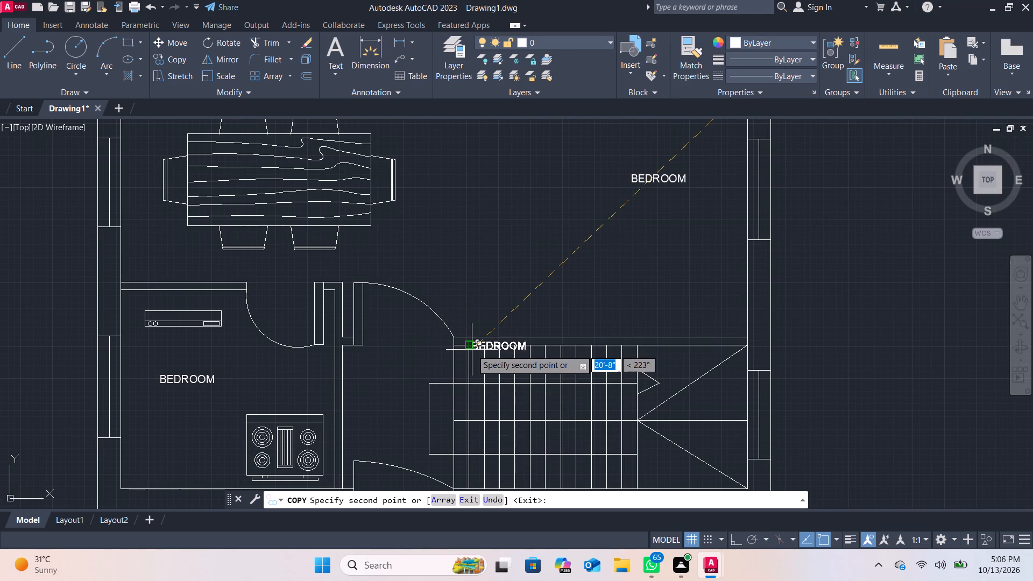
pyautogui.scroll(-1, 472, 350)
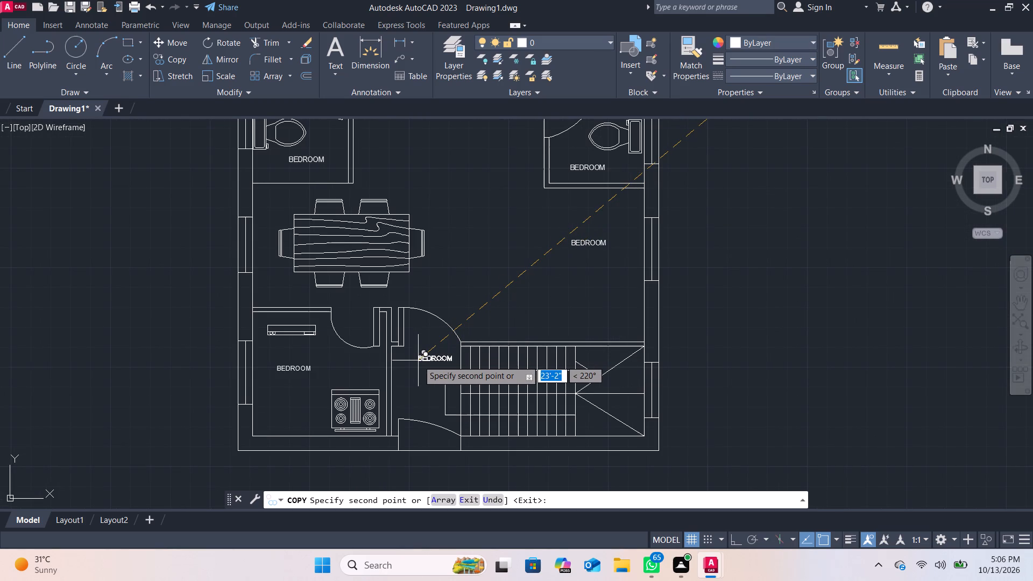
pyautogui.click(418, 360)
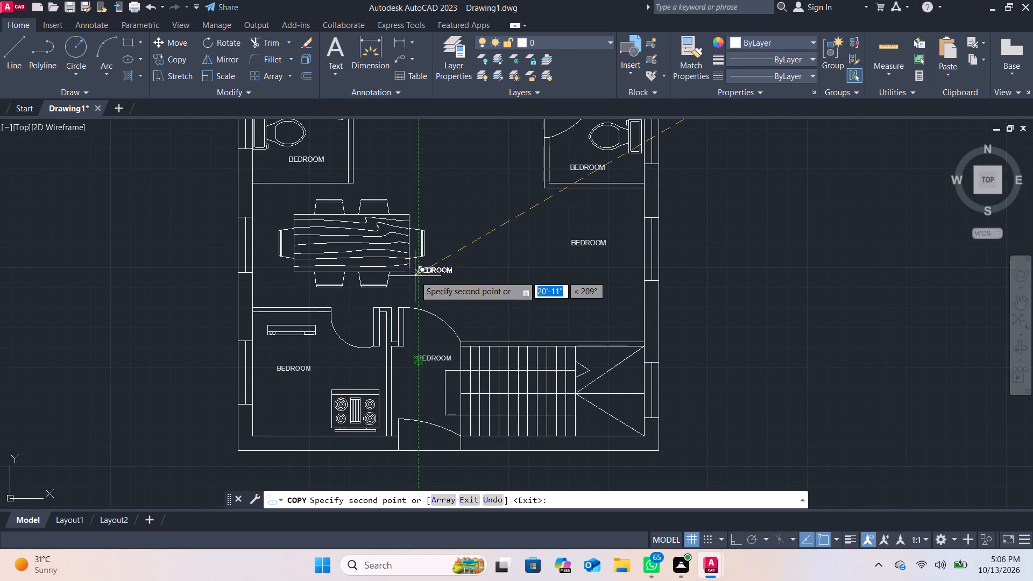
pyautogui.click(379, 175)
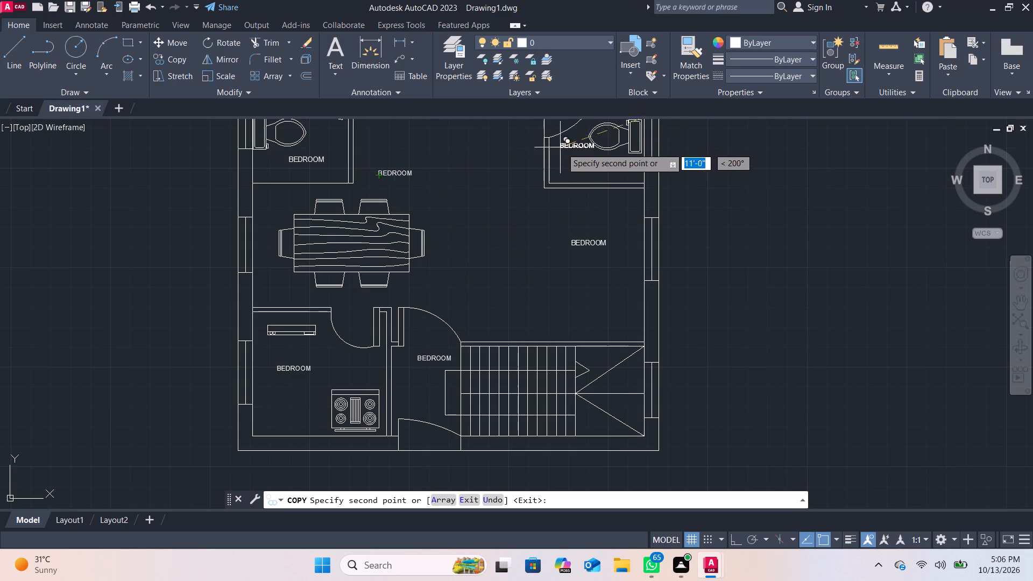
pyautogui.scroll(-1, 775, 247)
pyautogui.moveTo(775, 249); pyautogui.dragTo(776, 250, button='middle')
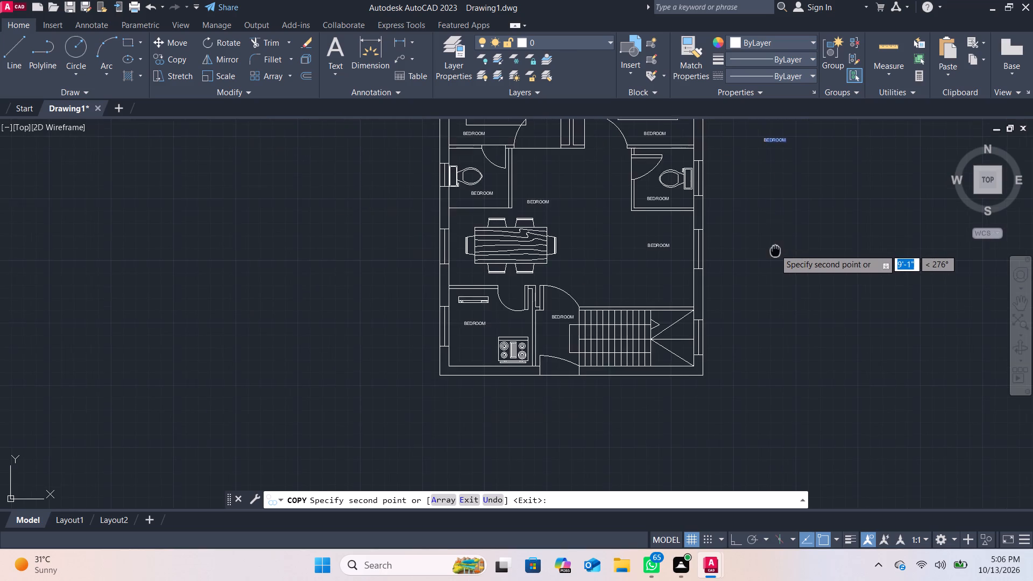
pyautogui.moveTo(776, 250); pyautogui.dragTo(783, 354, button='middle')
pyautogui.press('Escape')
# Erase the original BEDROOM label outside the plan's east wall.
pyautogui.scroll(1, 784, 251)
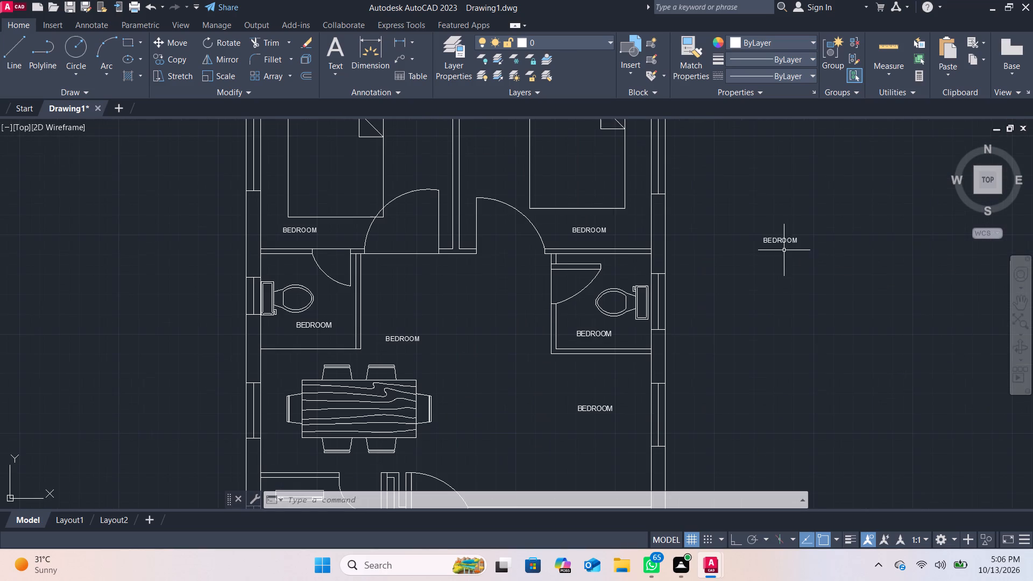
pyautogui.click(780, 240)
pyautogui.press('e')
pyautogui.press('Return')
# Change the label in the west toilet to TOILET with 9'*5' on a second line.
pyautogui.scroll(1, 297, 322)
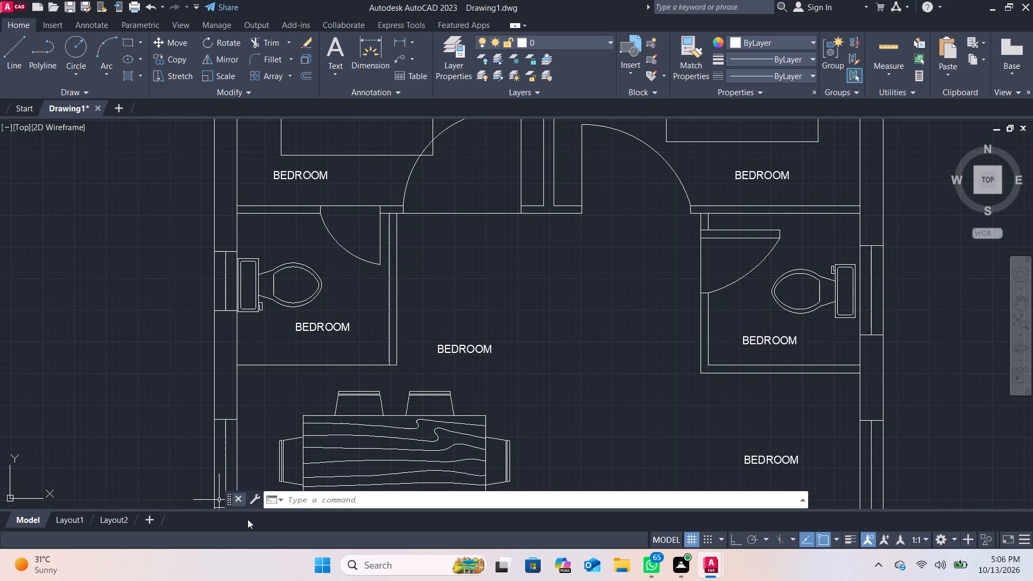
pyautogui.click(327, 332)
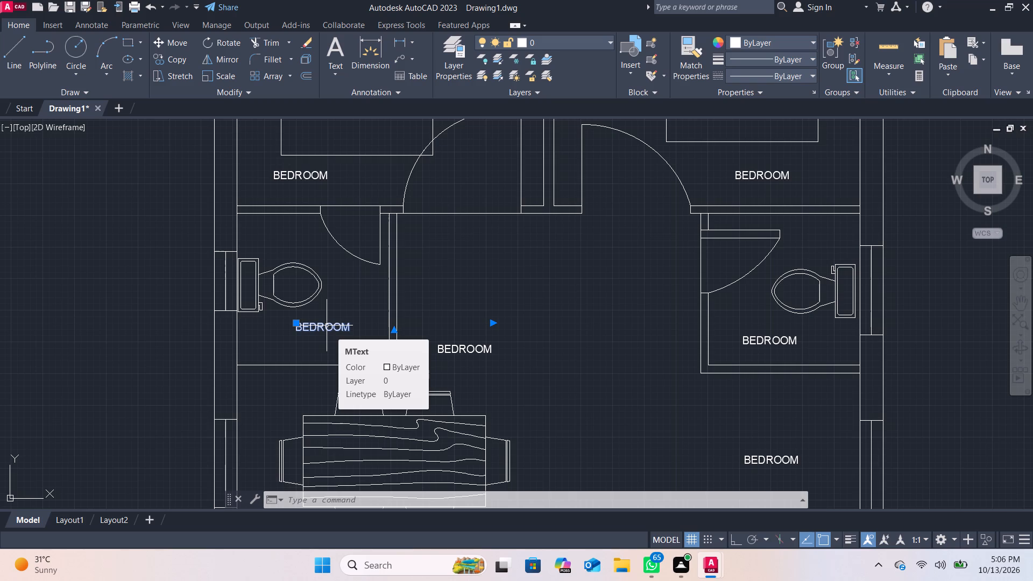
pyautogui.doubleClick(326, 325)
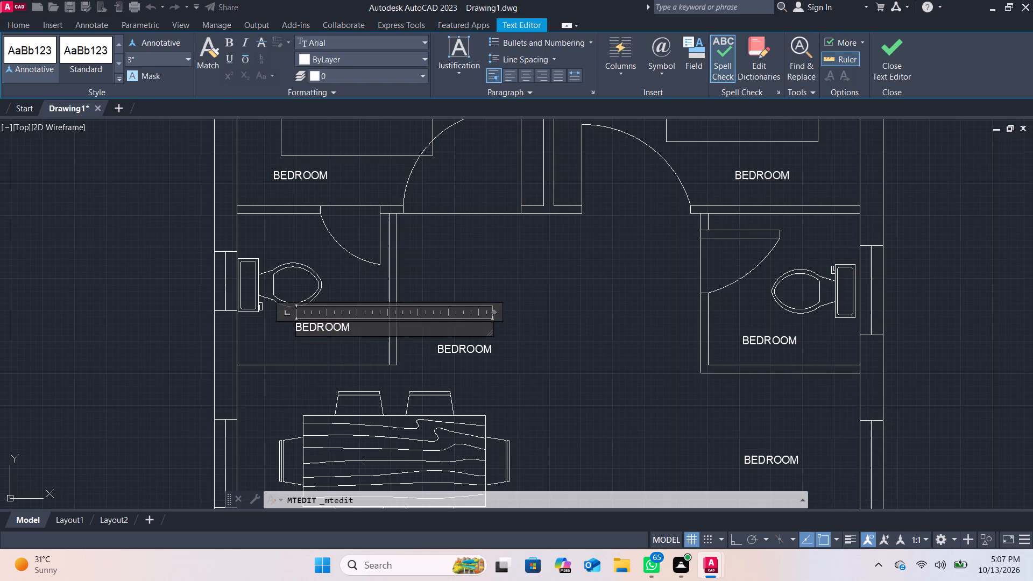
pyautogui.click(355, 327)
pyautogui.press('BackSpace')
pyautogui.press('BackSpace')
pyautogui.press('BackSpace')
pyautogui.press('BackSpace')
pyautogui.press('BackSpace')
pyautogui.press('BackSpace')
pyautogui.press('BackSpace')
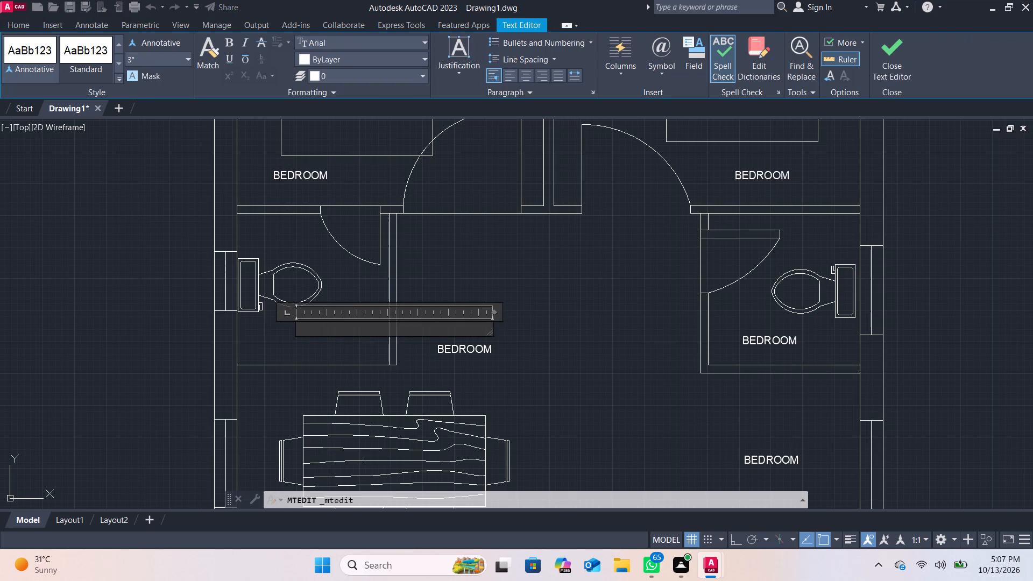
pyautogui.write('TOILET')
pyautogui.press('Return')
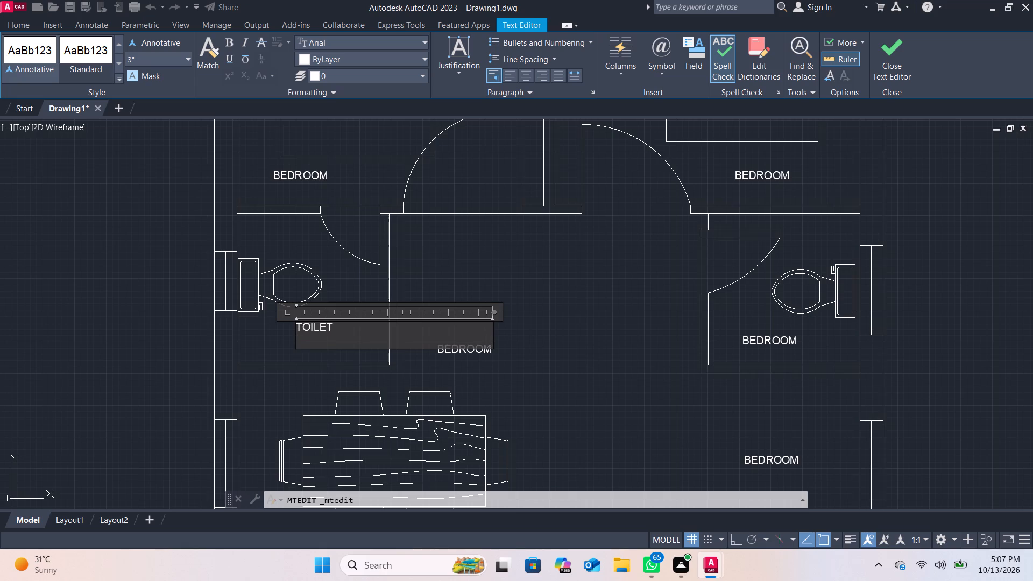
pyautogui.press('9')
pyautogui.press("'")
pyautogui.hotkey('shift', '*')
pyautogui.write("5'")
pyautogui.press('Return')
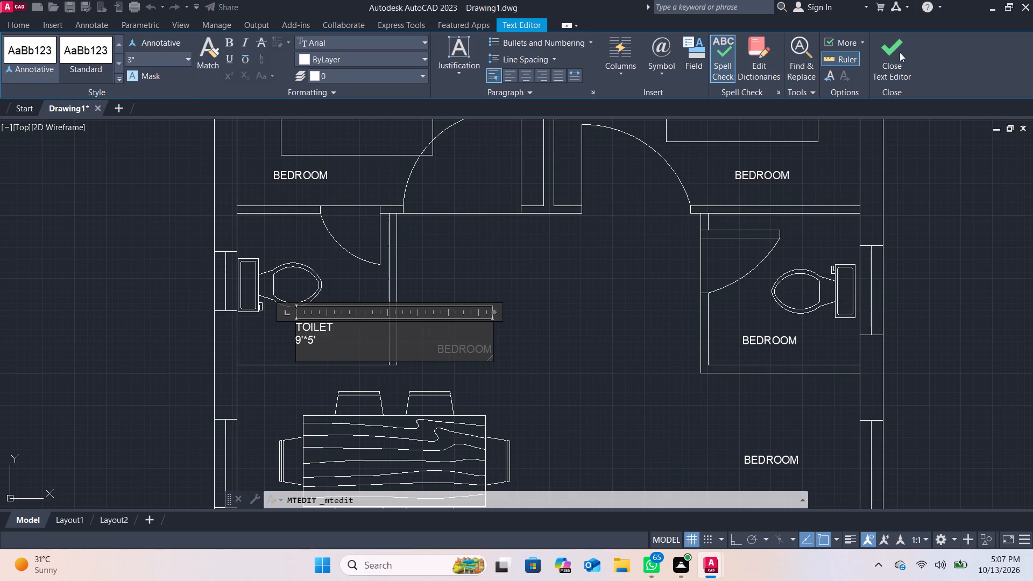
pyautogui.click(896, 55)
# Extend the northwest bedroom's label to BEDROOM-1 and add 10'-1"*10' on a second line.
pyautogui.click(295, 180)
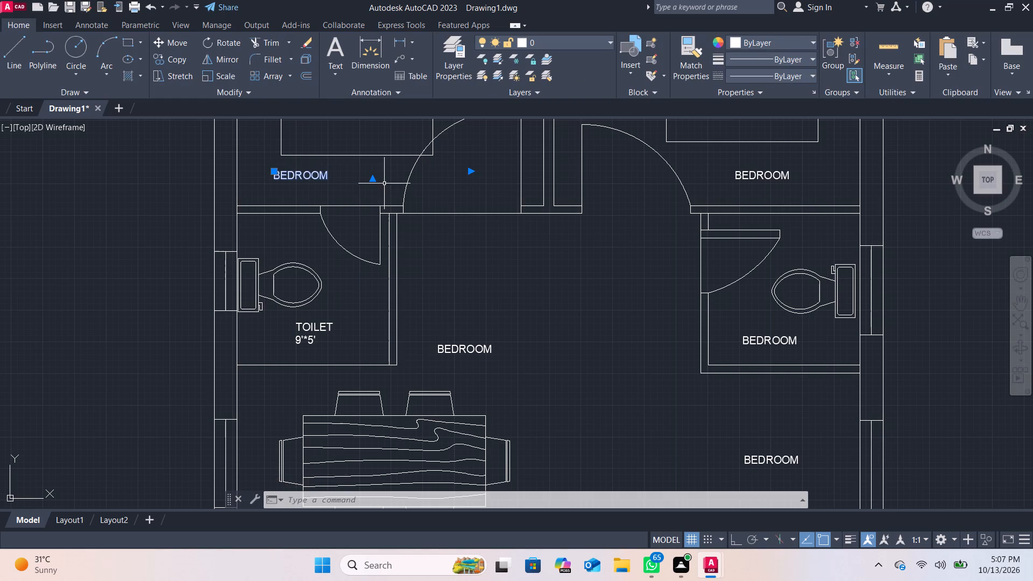
pyautogui.doubleClick(313, 180)
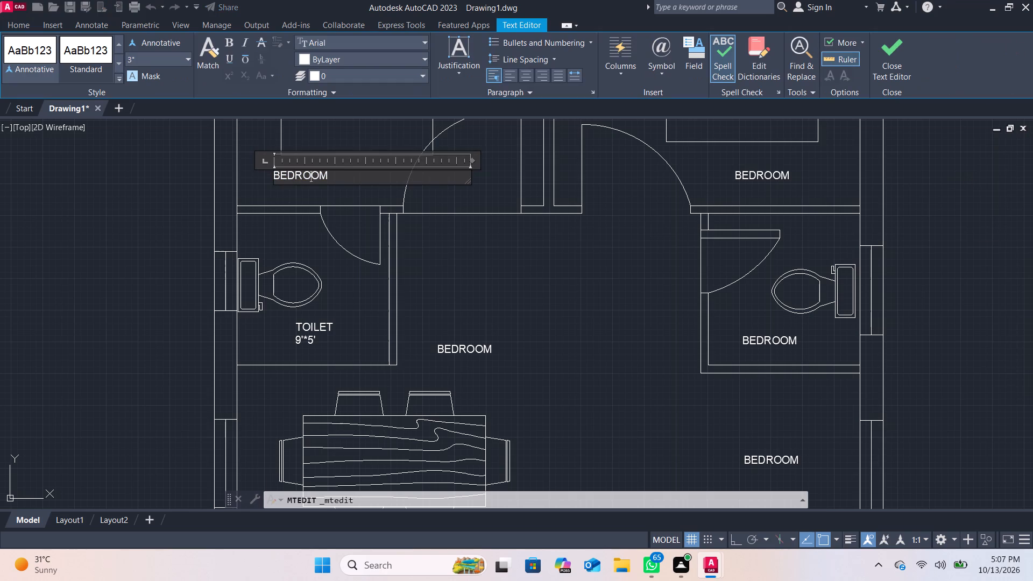
pyautogui.press('Right')
pyautogui.press('Right')
pyautogui.press('Right')
pyautogui.press('-')
pyautogui.press('1')
pyautogui.press('Return')
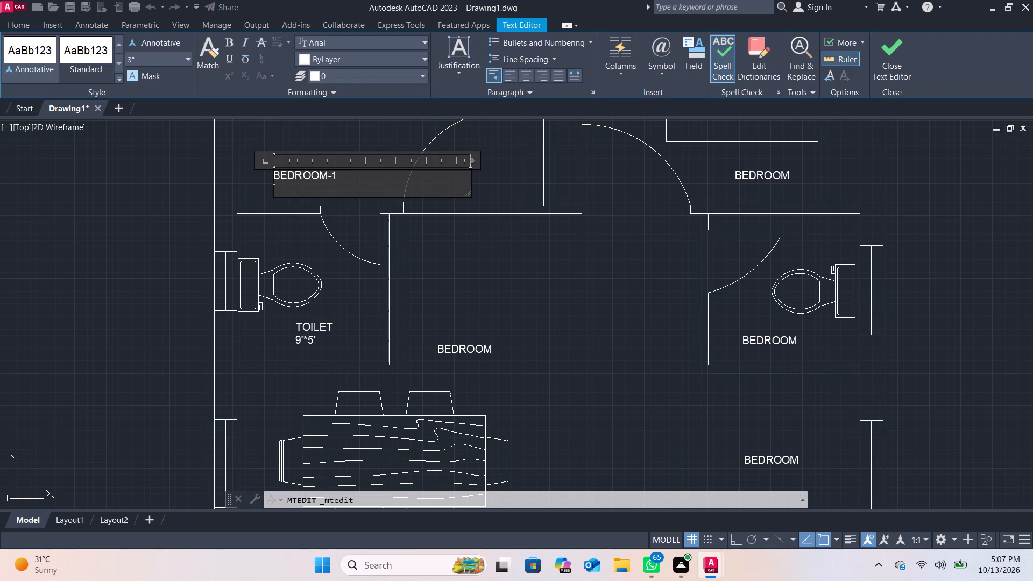
pyautogui.write('10')
pyautogui.press("'")
pyautogui.press('-')
pyautogui.press('1')
pyautogui.hotkey('shift', '"')
pyautogui.press('*')
pyautogui.write("10'")
pyautogui.click(895, 46)
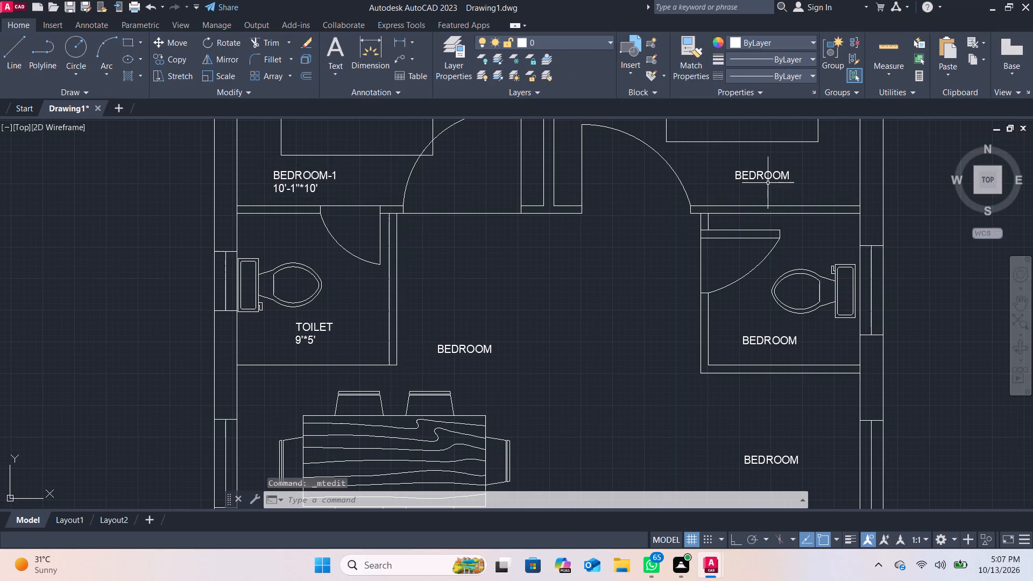
# Extend the northeast bedroom's label to BEDROOM-2 and add 10'1"*10' on a second line.
pyautogui.click(768, 183)
pyautogui.doubleClick(772, 175)
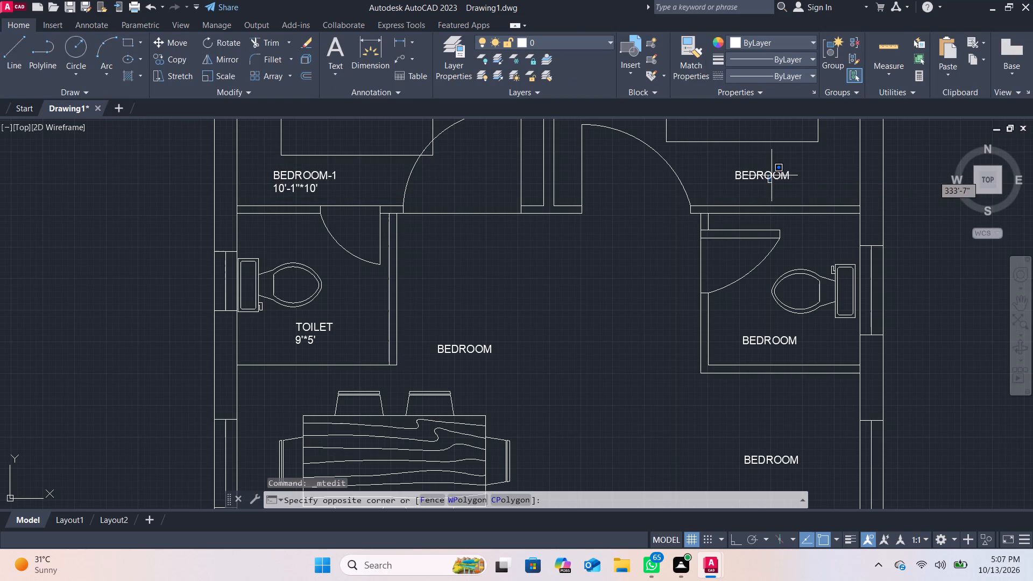
pyautogui.doubleClick(772, 175)
pyautogui.click(793, 175)
pyautogui.click(793, 175)
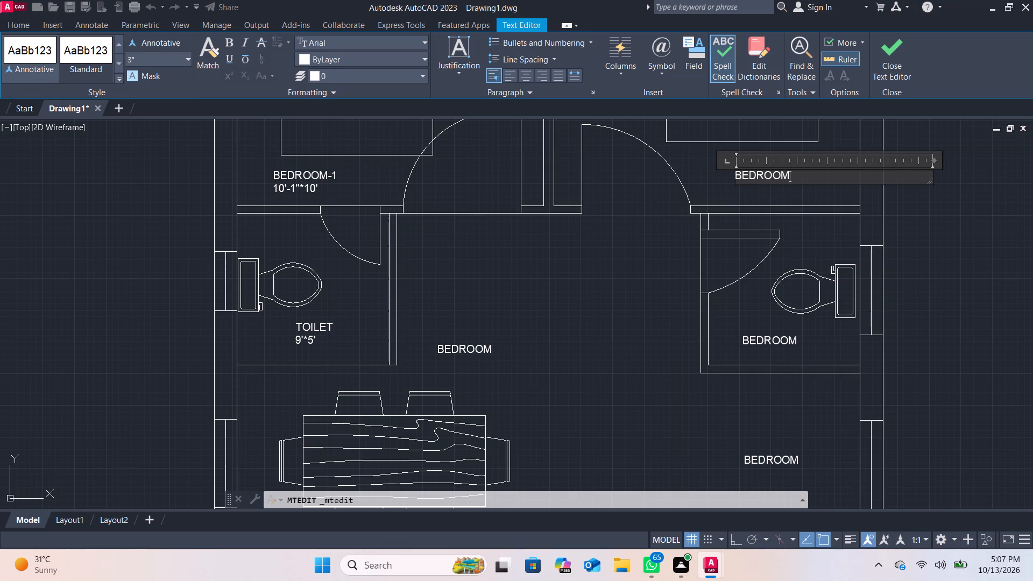
pyautogui.write('-2')
pyautogui.press('Return')
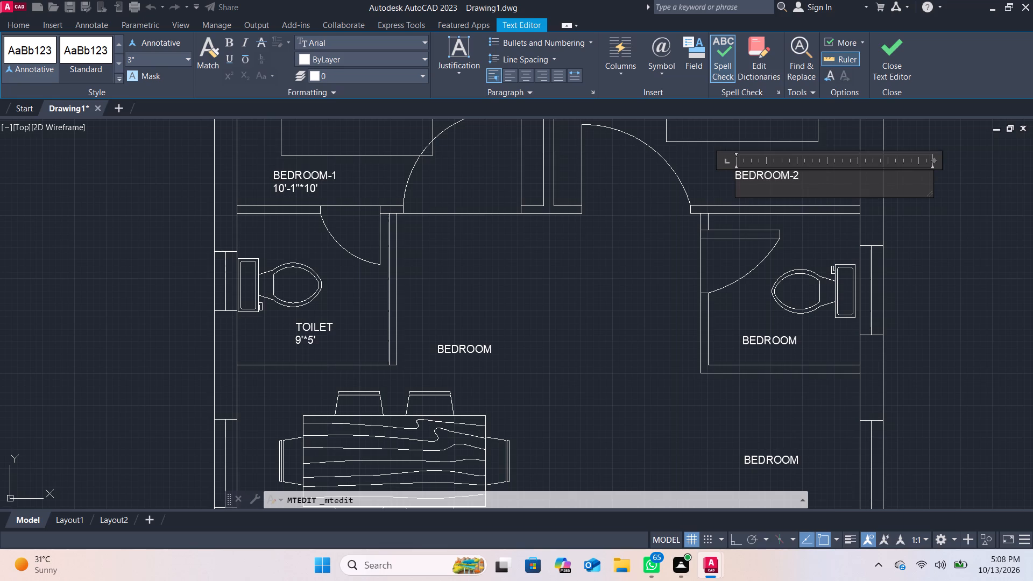
pyautogui.write("10'")
pyautogui.press('1')
pyautogui.hotkey('shift', '"')
pyautogui.press('*')
pyautogui.write("10'")
pyautogui.click(888, 50)
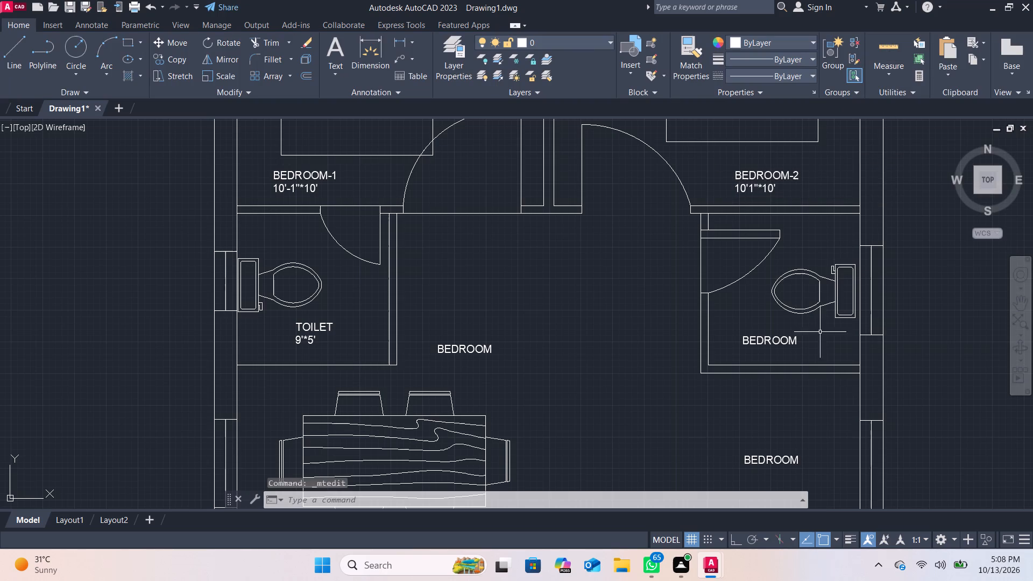
# Change the label in the east toilet to TOILET with 9'*5' on a second line.
pyautogui.doubleClick(779, 344)
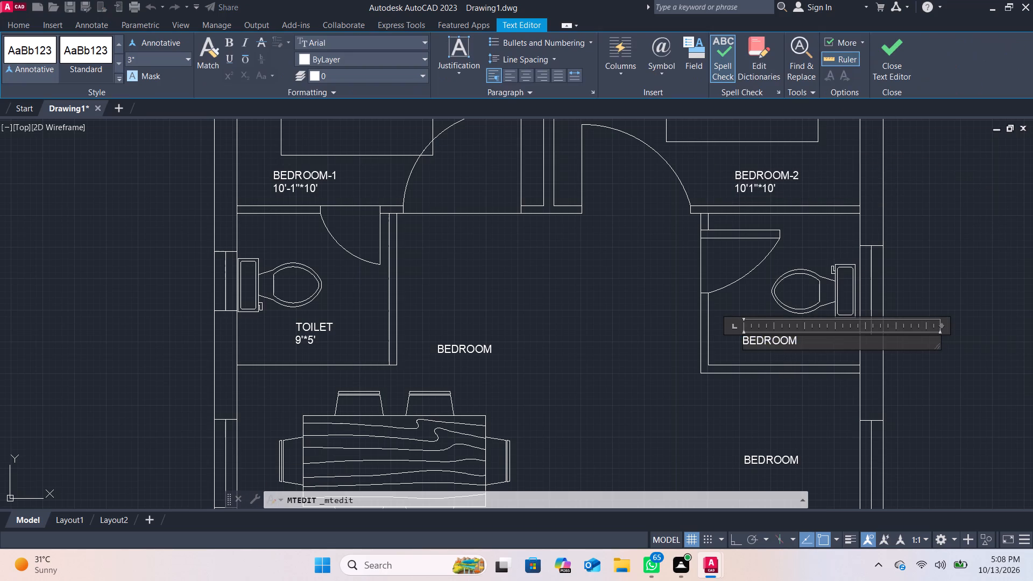
pyautogui.moveTo(795, 341); pyautogui.dragTo(605, 347)
pyautogui.press('Delete')
pyautogui.write('TOL')
pyautogui.press('BackSpace')
pyautogui.write('ILET')
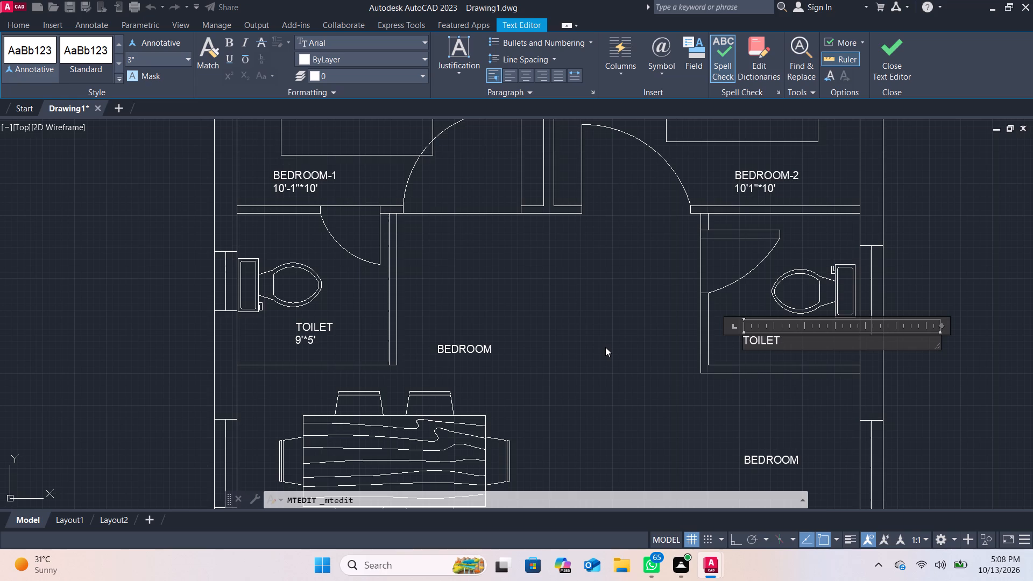
pyautogui.press('Return')
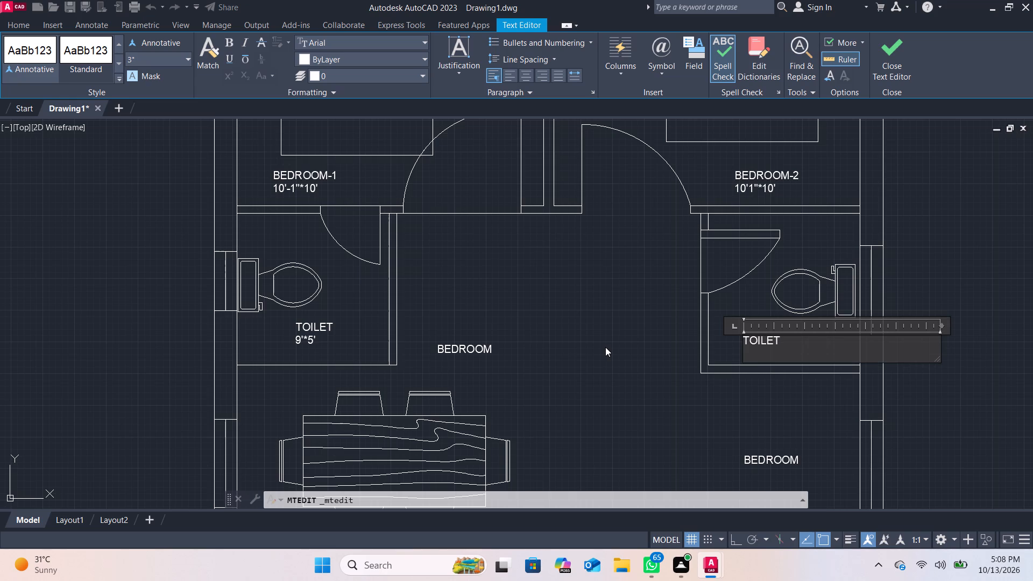
pyautogui.press('9')
pyautogui.press("'")
pyautogui.write("*5'")
pyautogui.click(879, 72)
# Move the BEDROOM label in the area between the two toilets about 2'-9" to the northeast.
pyautogui.scroll(-2, 774, 478)
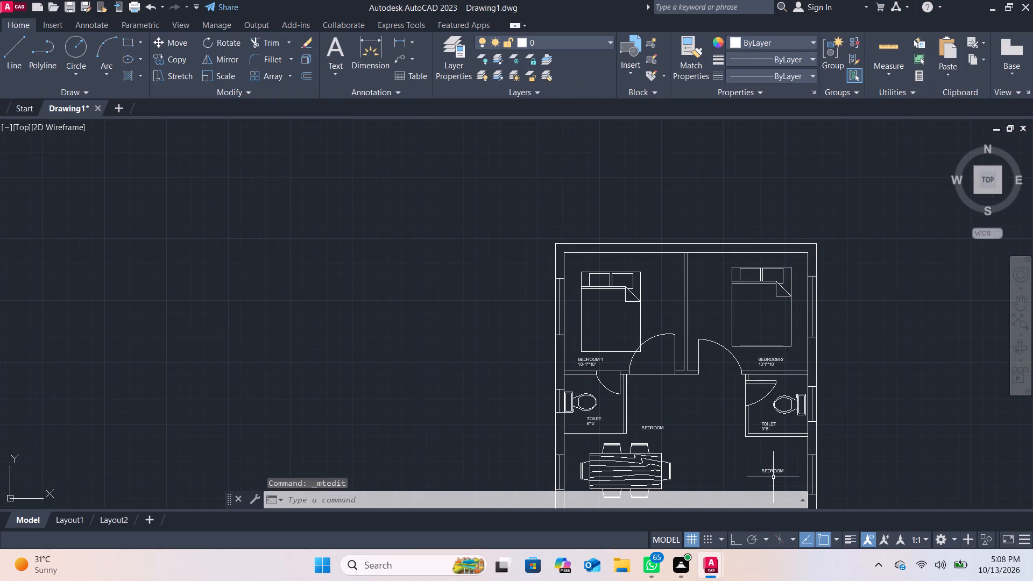
pyautogui.moveTo(703, 439); pyautogui.dragTo(674, 216, button='middle')
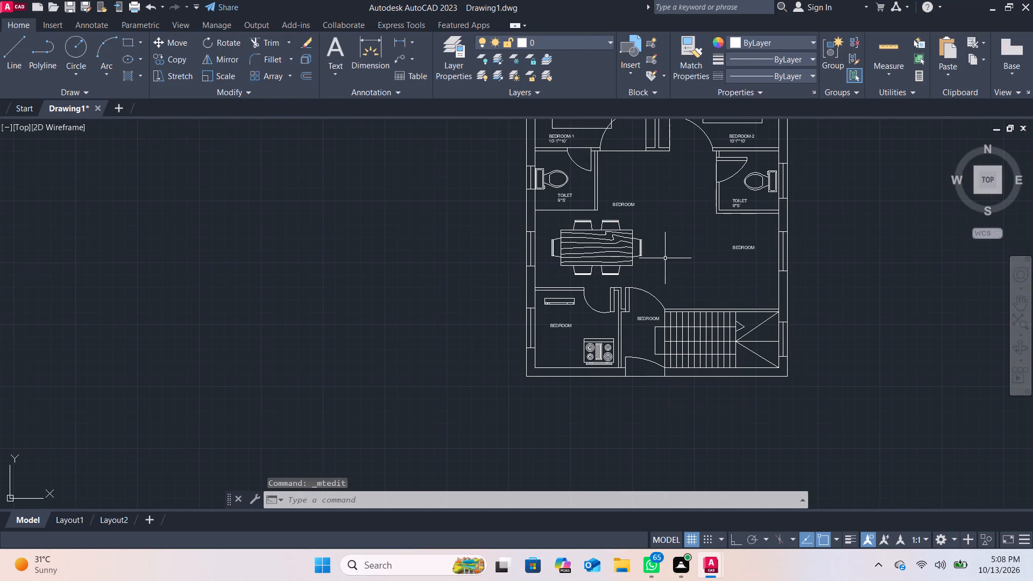
pyautogui.click(617, 206)
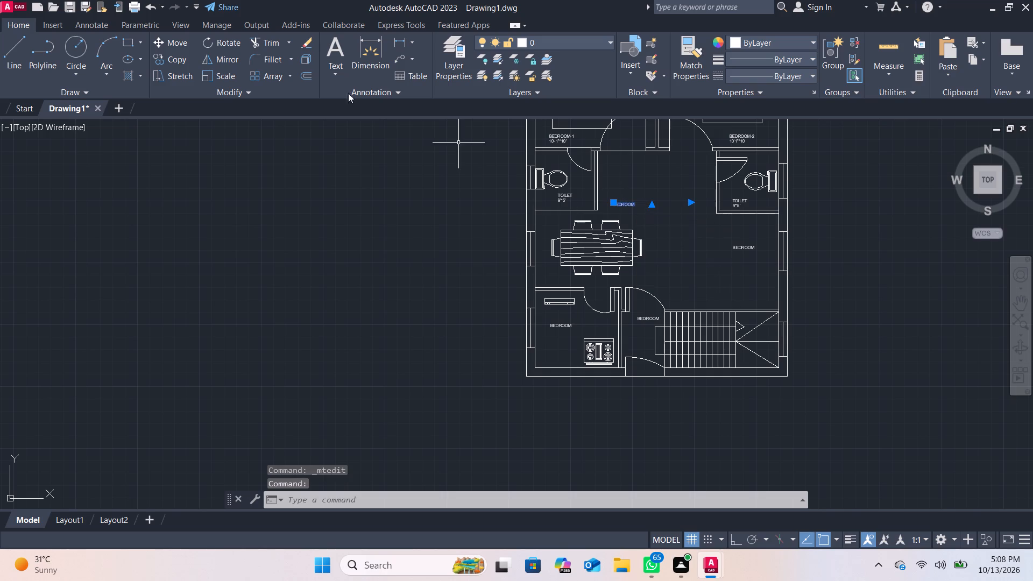
pyautogui.press('m')
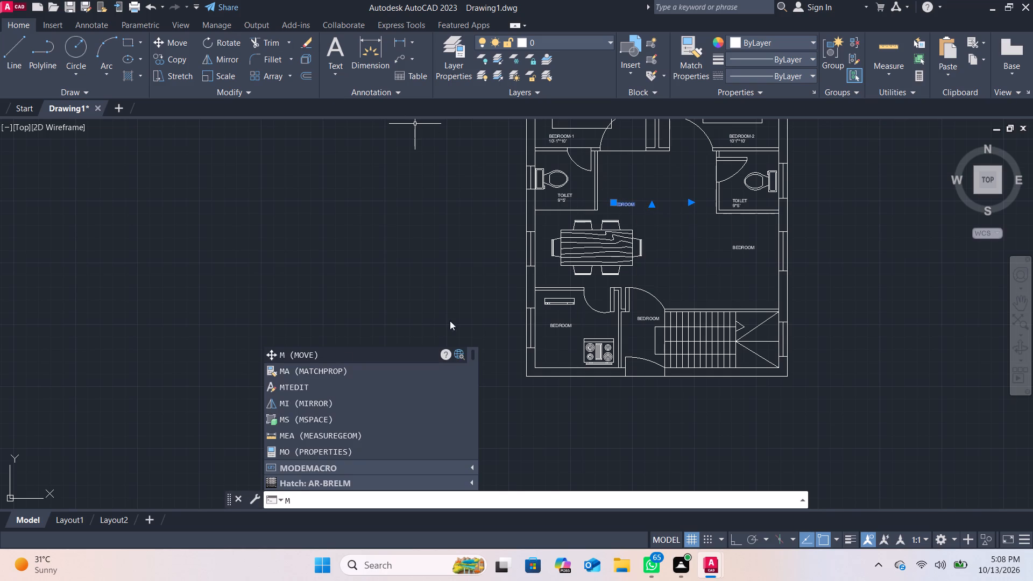
pyautogui.click(337, 357)
pyautogui.moveTo(621, 204); pyautogui.dragTo(640, 185)
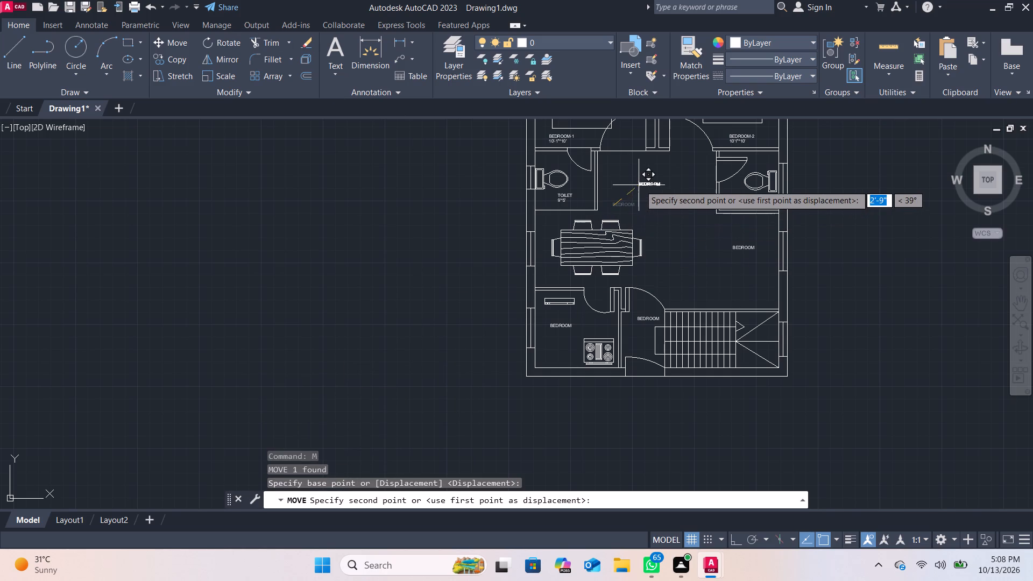
pyautogui.moveTo(640, 185); pyautogui.dragTo(641, 185)
pyautogui.click(641, 185)
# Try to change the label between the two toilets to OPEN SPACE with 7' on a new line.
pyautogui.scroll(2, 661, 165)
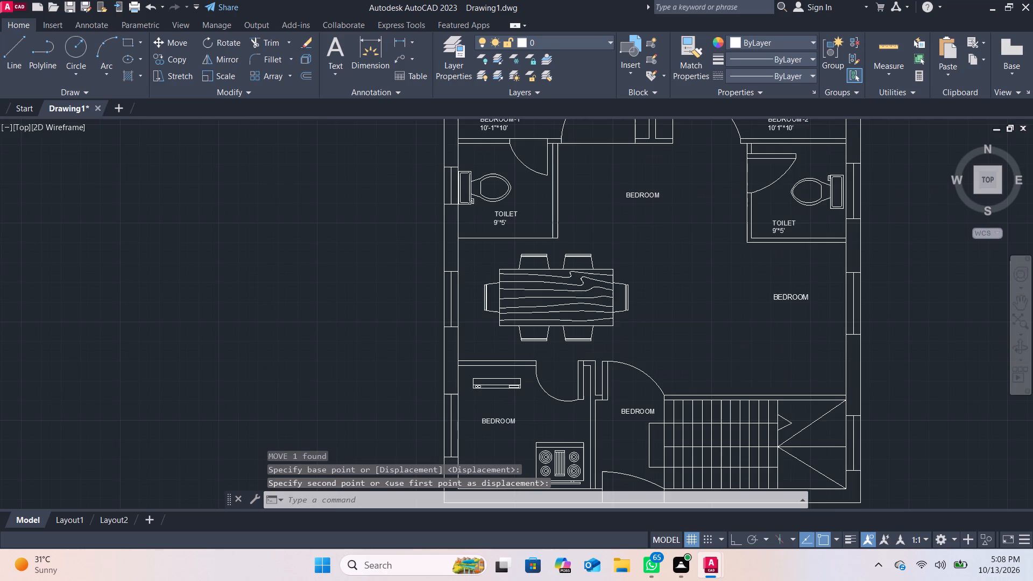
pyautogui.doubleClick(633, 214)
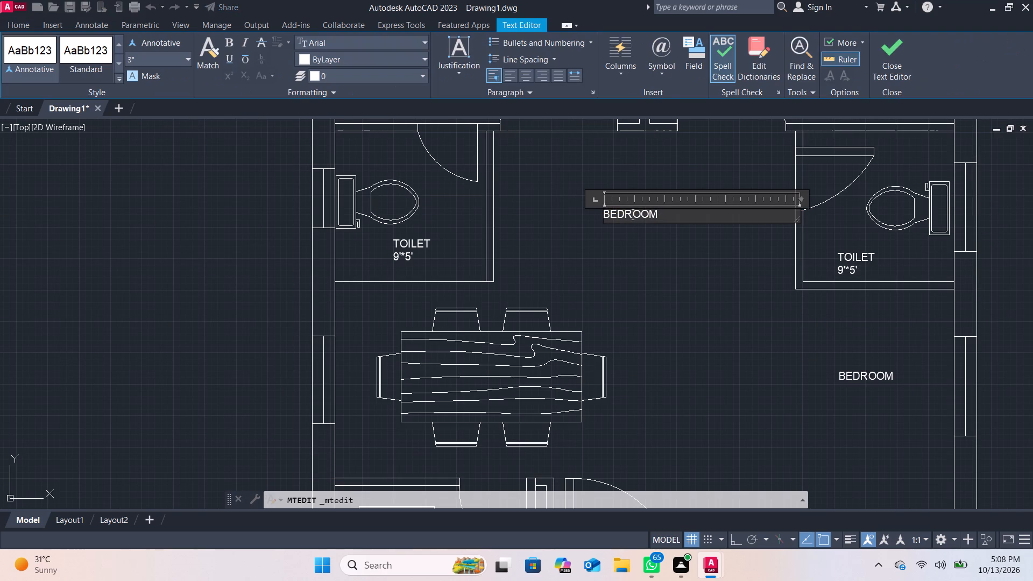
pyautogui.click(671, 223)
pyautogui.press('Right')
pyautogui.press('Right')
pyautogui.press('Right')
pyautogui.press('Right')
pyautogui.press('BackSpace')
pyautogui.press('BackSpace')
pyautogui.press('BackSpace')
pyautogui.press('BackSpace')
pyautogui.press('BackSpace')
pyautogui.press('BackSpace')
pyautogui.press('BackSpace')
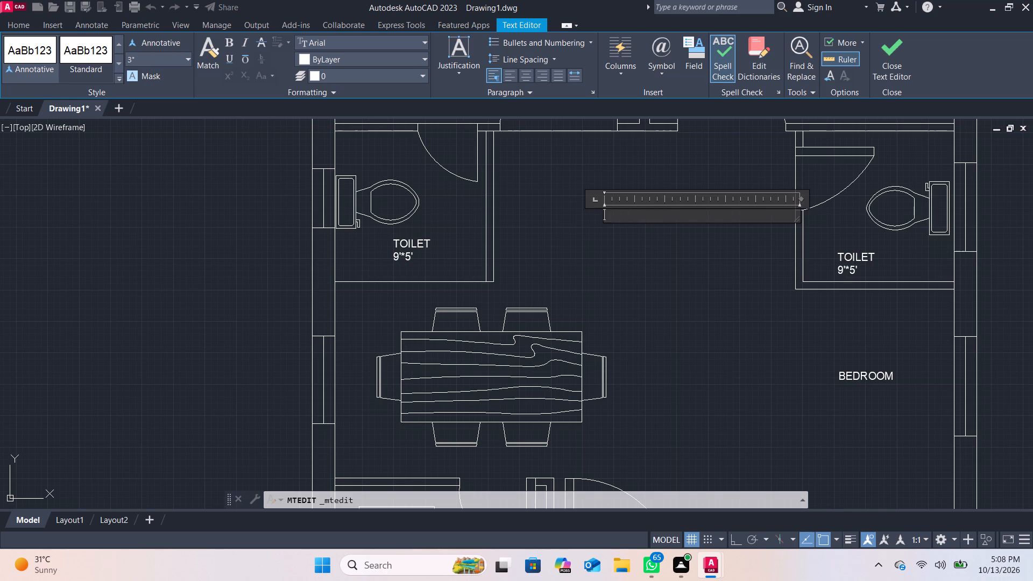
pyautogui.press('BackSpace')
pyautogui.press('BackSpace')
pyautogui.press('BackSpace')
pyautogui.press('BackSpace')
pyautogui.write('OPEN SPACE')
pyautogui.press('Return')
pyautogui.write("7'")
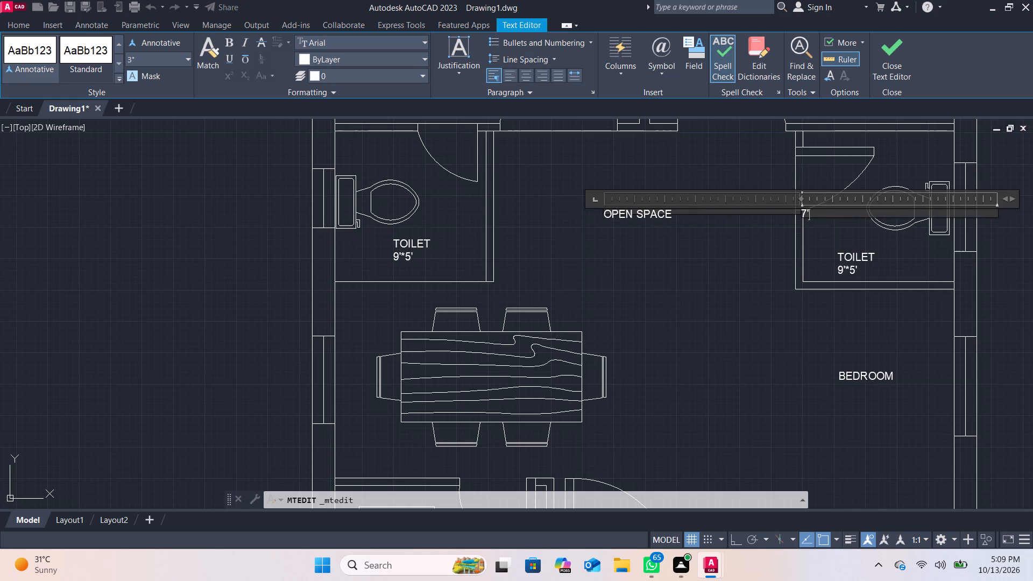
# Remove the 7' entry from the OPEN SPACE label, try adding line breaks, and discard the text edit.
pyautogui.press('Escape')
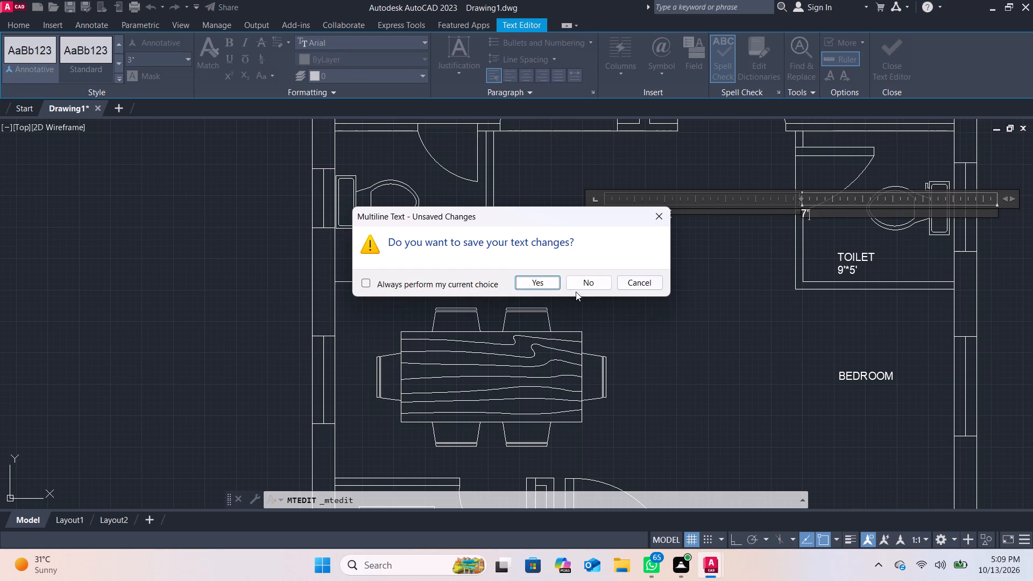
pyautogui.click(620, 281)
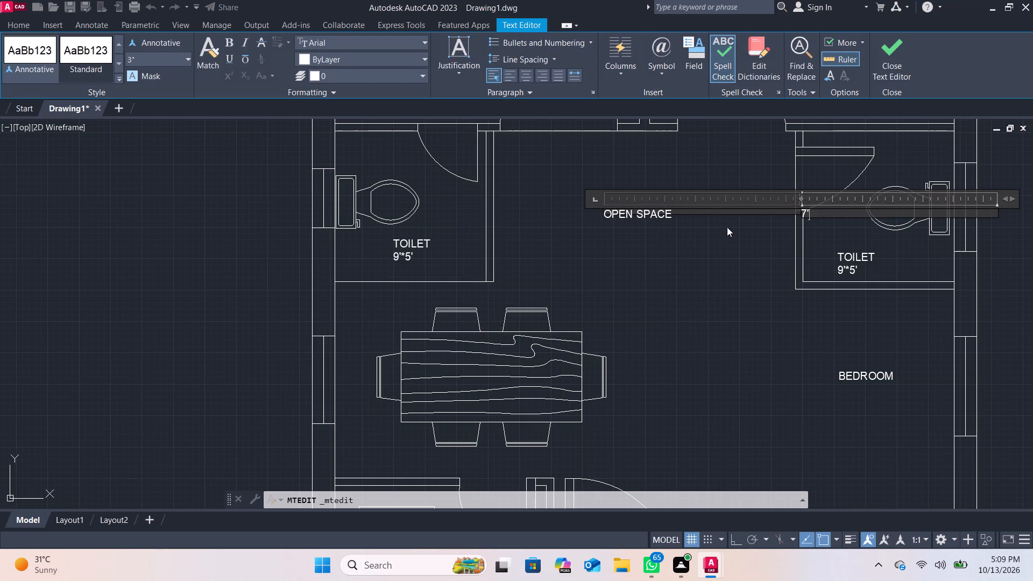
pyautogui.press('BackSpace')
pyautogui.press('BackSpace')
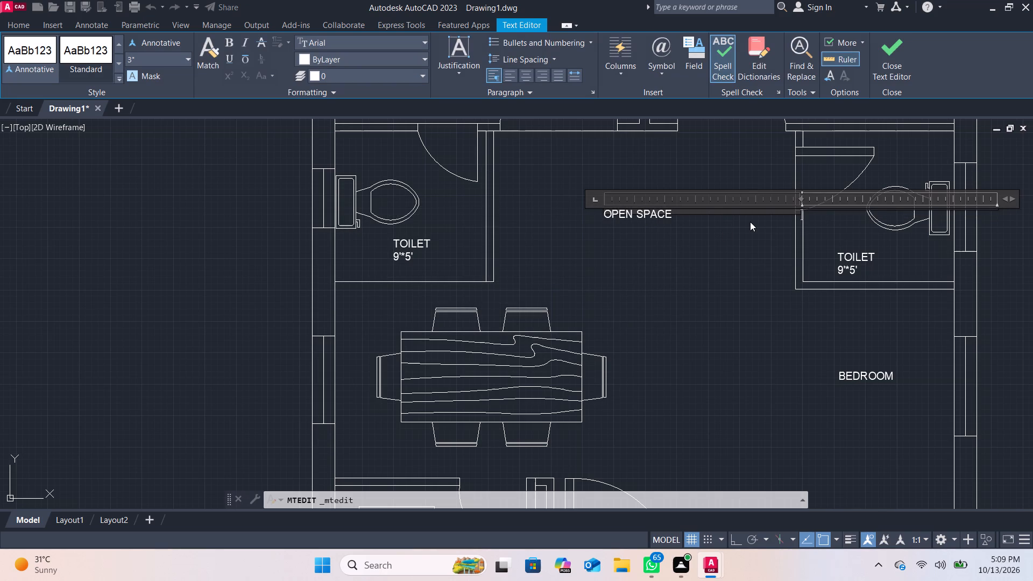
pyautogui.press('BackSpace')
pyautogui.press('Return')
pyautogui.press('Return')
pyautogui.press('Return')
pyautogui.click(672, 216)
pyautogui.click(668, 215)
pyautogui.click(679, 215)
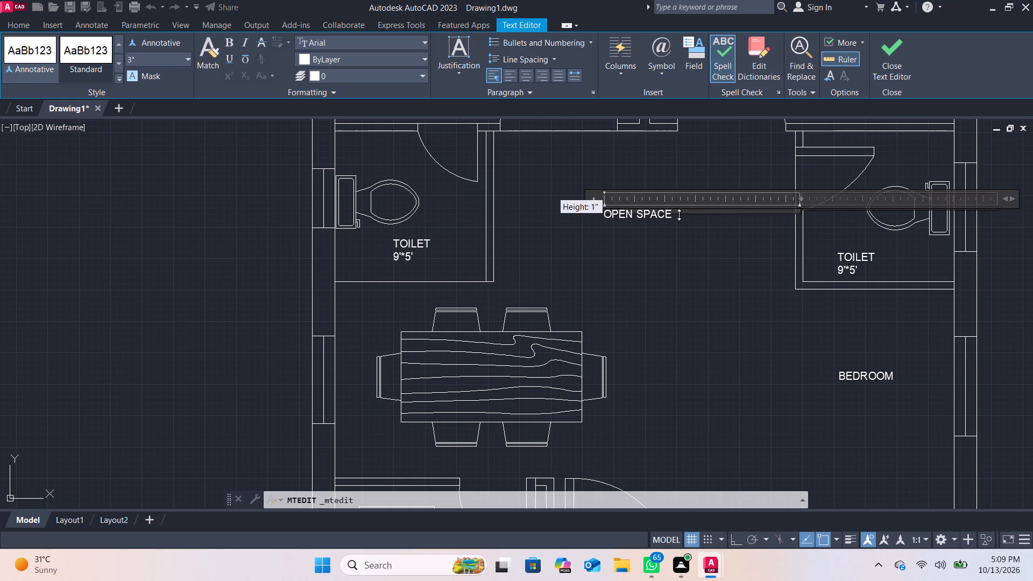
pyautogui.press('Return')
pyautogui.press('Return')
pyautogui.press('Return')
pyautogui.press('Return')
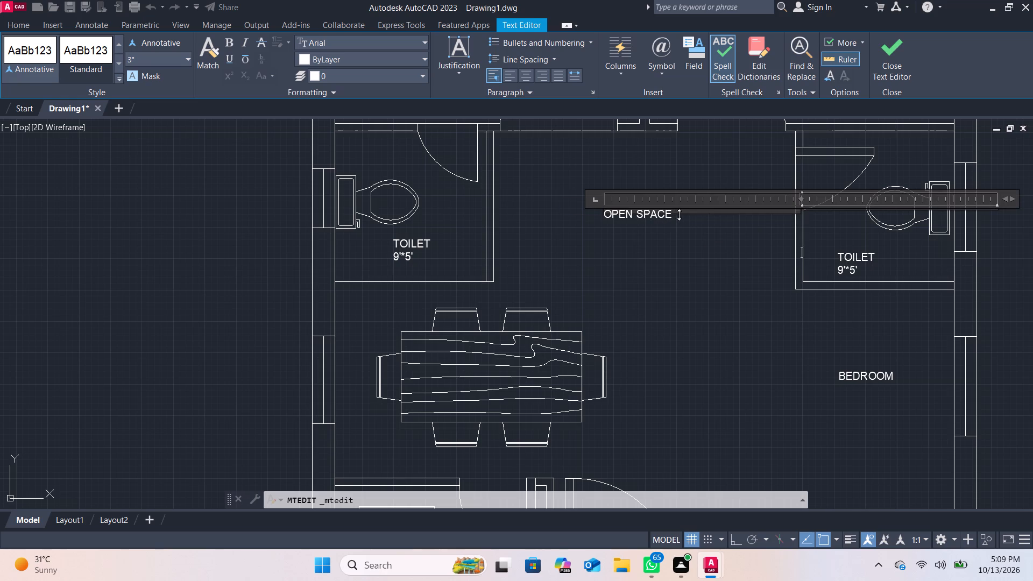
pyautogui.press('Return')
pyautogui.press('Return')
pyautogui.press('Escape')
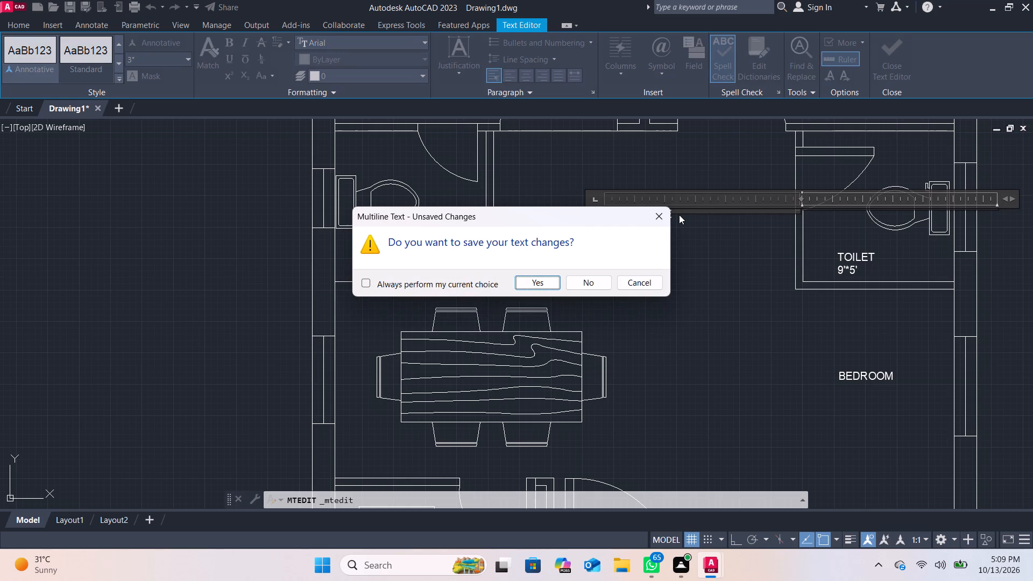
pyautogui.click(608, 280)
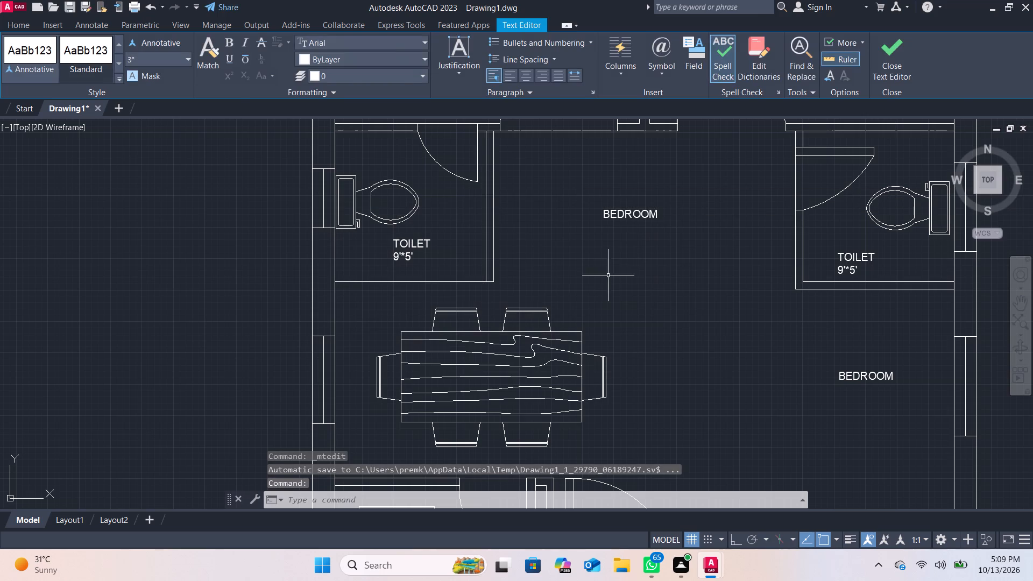
# Replace the BEDROOM text in the area between the two toilets with OPEN SPACE.
pyautogui.doubleClick(628, 218)
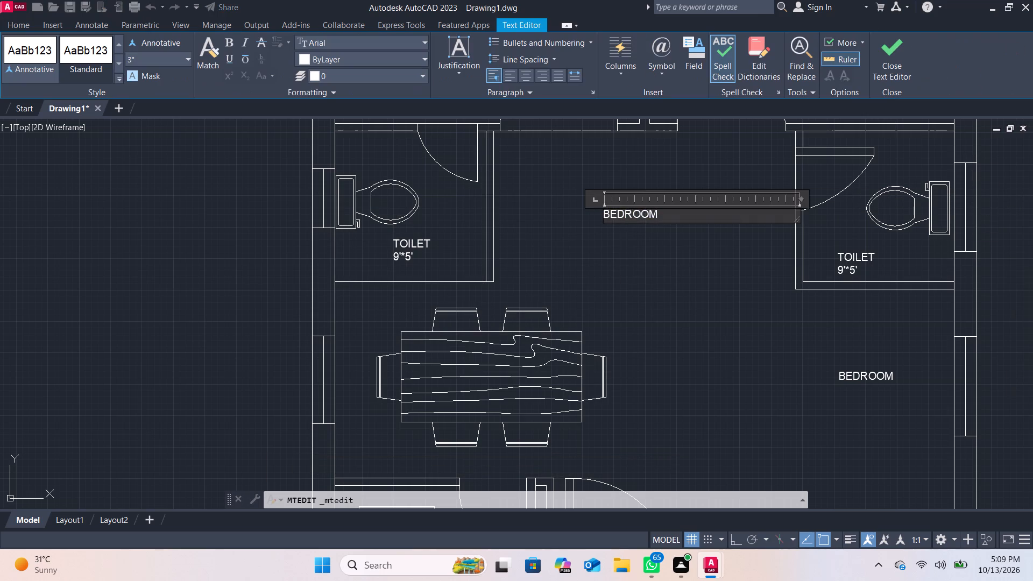
pyautogui.moveTo(668, 215); pyautogui.dragTo(686, 217)
pyautogui.press('BackSpace')
pyautogui.press('BackSpace')
pyautogui.press('BackSpace')
pyautogui.press('BackSpace')
pyautogui.press('BackSpace')
pyautogui.press('BackSpace')
pyautogui.press('BackSpace')
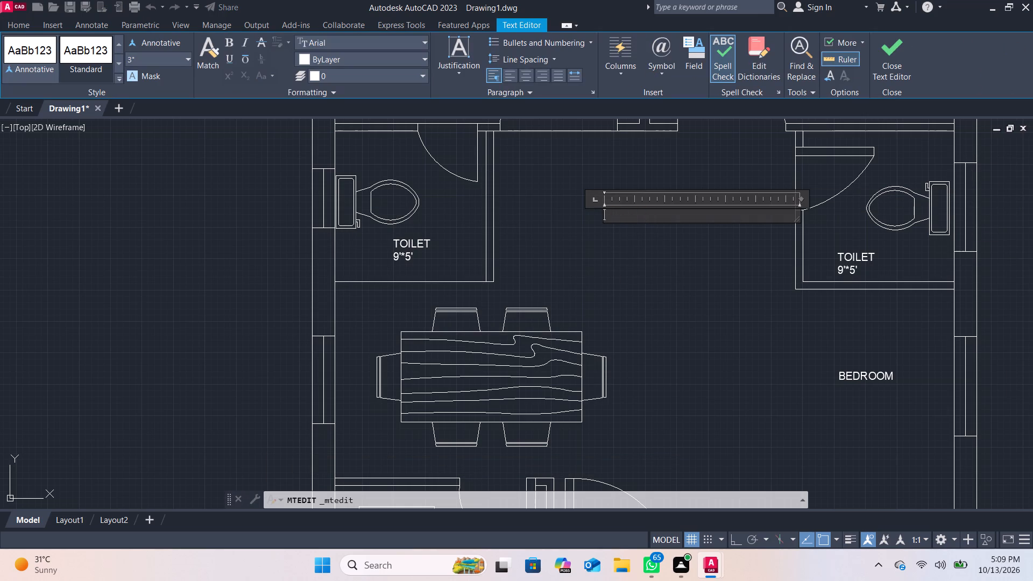
pyautogui.press('Return')
pyautogui.press('BackSpace')
pyautogui.write('OPEN SPACE')
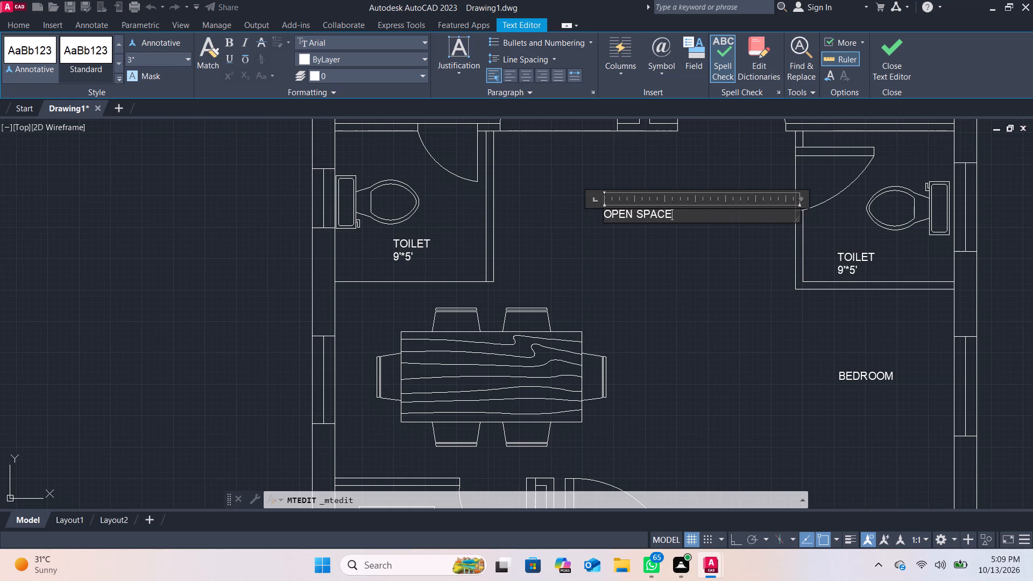
# Add the size 7'-8"*4'5" on a second line of the OPEN SPACE label and finish the text edit.
pyautogui.press('Return')
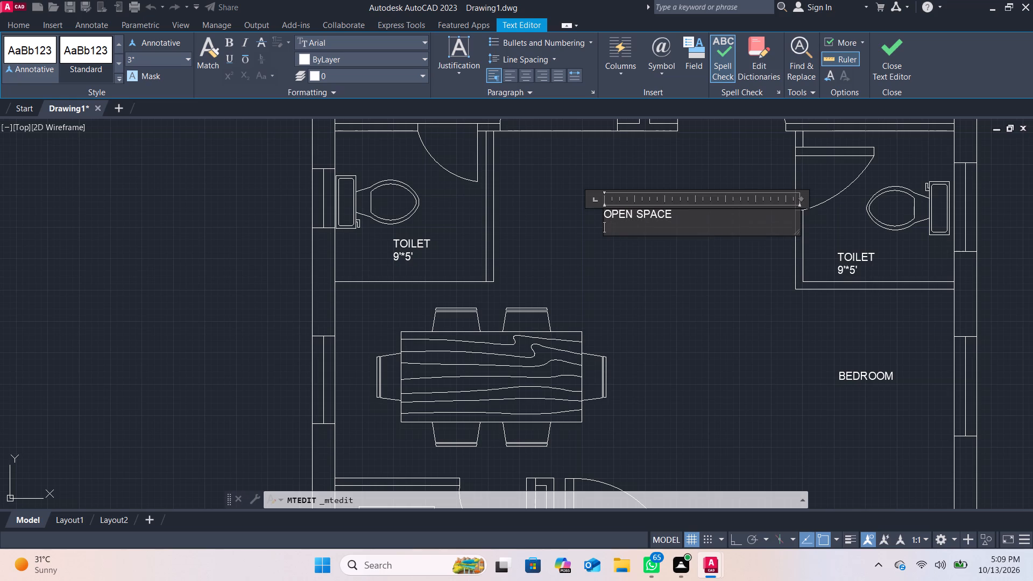
pyautogui.press('7')
pyautogui.press("'")
pyautogui.hotkey('shift', '*')
pyautogui.press('BackSpace')
pyautogui.write('-8"')
pyautogui.press('*')
pyautogui.press('4')
pyautogui.hotkey('shift', '"')
pyautogui.press('BackSpace')
pyautogui.press("'")
pyautogui.hotkey('shift', '*')
pyautogui.press('BackSpace')
pyautogui.hotkey('shift', '"')
pyautogui.press('BackSpace')
pyautogui.write('5"')
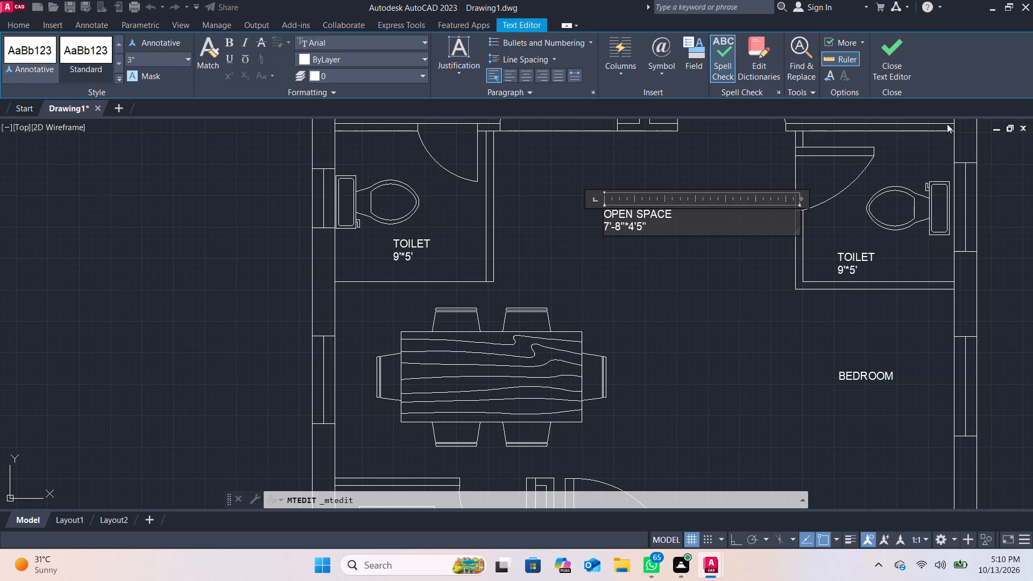
pyautogui.click(894, 62)
# Replace the BEDROOM text in the room south of the east toilet with LIVING ROOM.
pyautogui.scroll(-2, 676, 376)
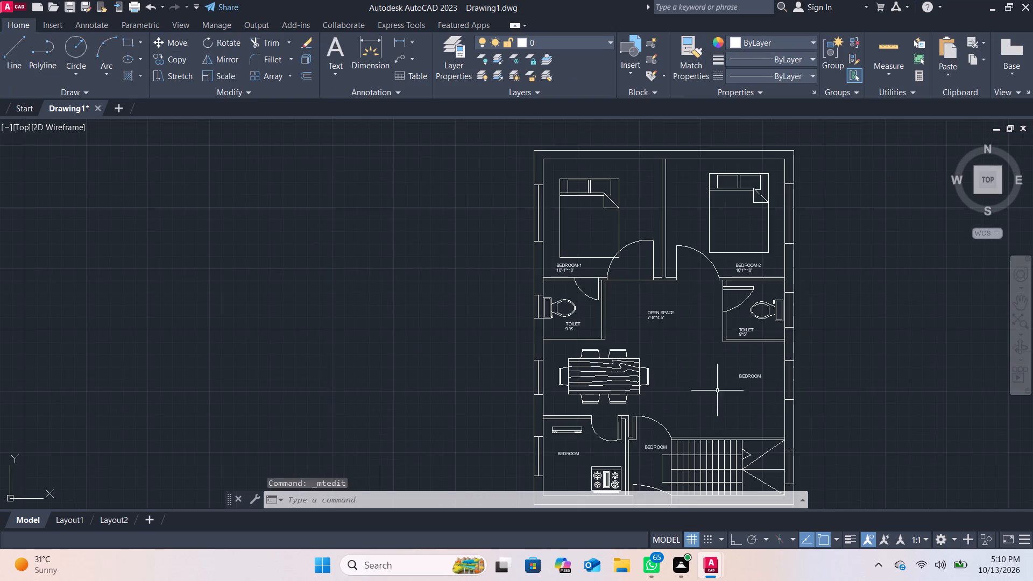
pyautogui.scroll(3, 735, 384)
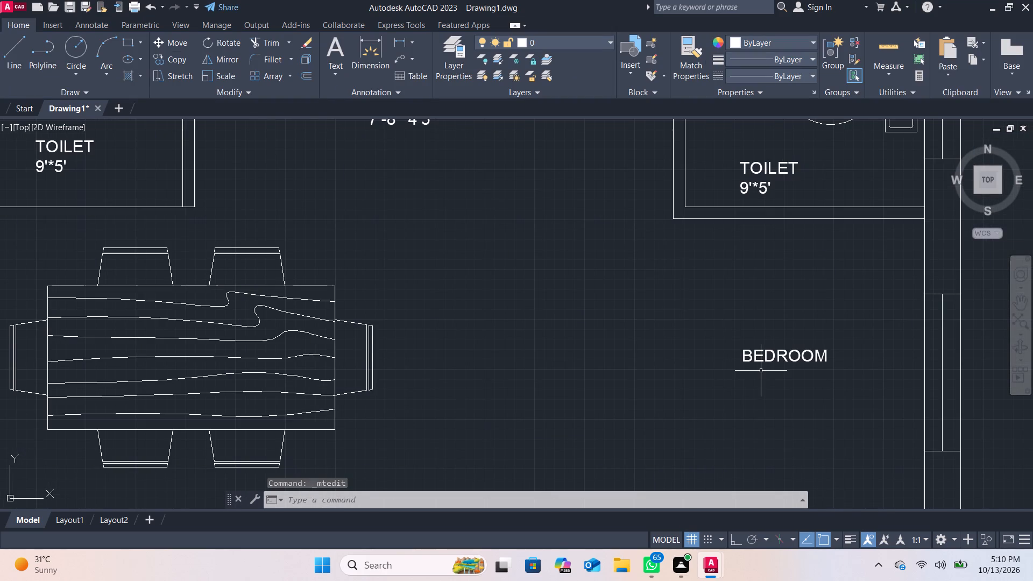
pyautogui.doubleClick(774, 357)
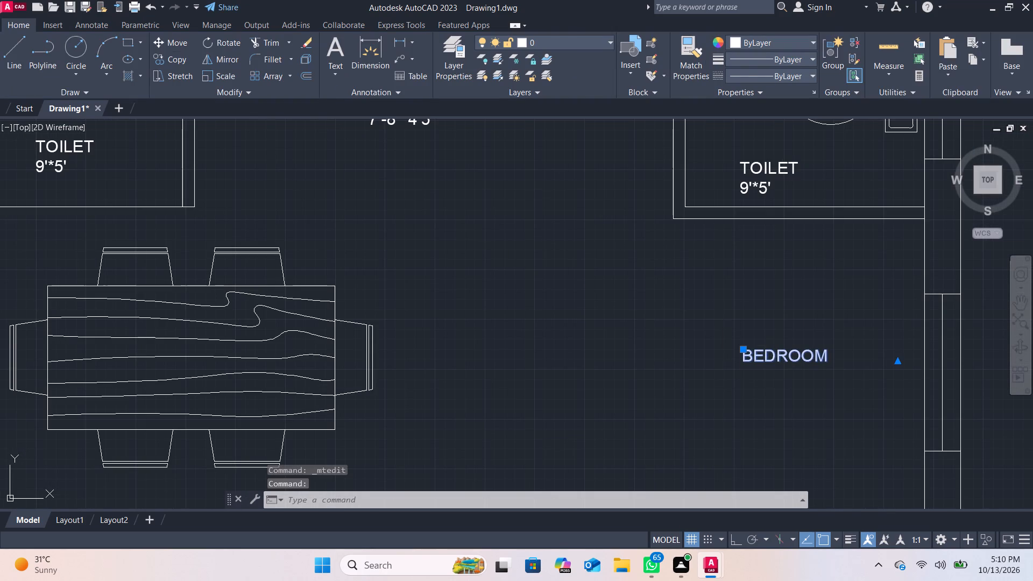
pyautogui.click(826, 362)
pyautogui.press('BackSpace')
pyautogui.press('BackSpace')
pyautogui.press('BackSpace')
pyautogui.press('BackSpace')
pyautogui.press('BackSpace')
pyautogui.press('BackSpace')
pyautogui.press('BackSpace')
pyautogui.press('BackSpace')
pyautogui.press('BackSpace')
pyautogui.press('BackSpace')
pyautogui.press('BackSpace')
pyautogui.press('BackSpace')
pyautogui.press('BackSpace')
pyautogui.press('BackSpace')
pyautogui.press('BackSpace')
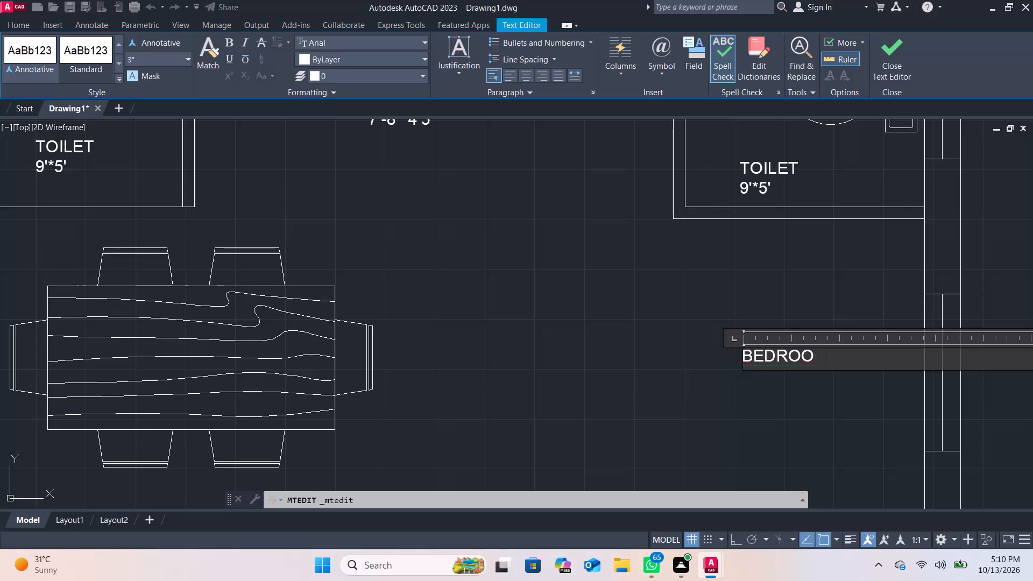
pyautogui.write('LIVING E')
pyautogui.press('BackSpace')
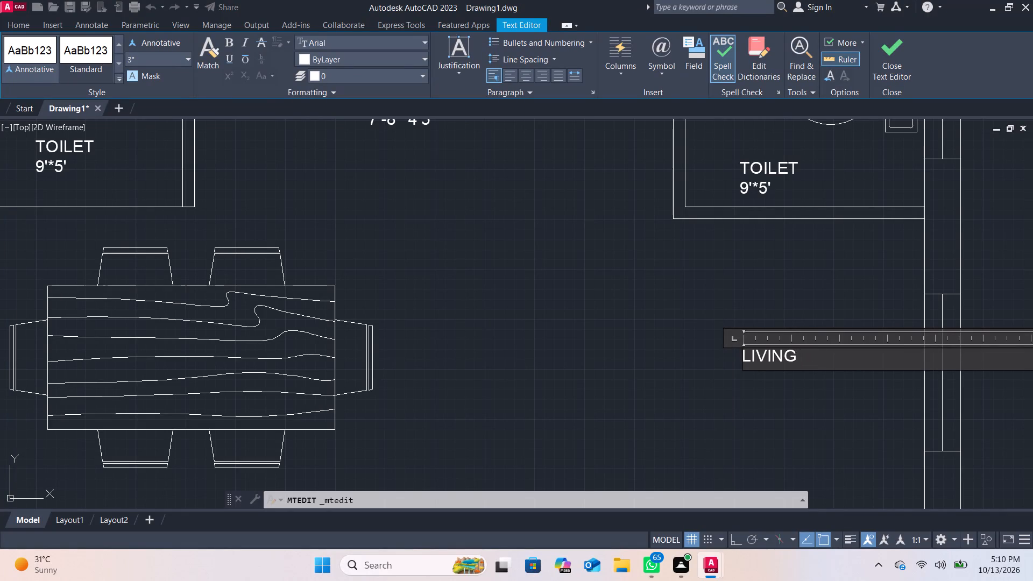
pyautogui.write('ROO')
pyautogui.press('m')
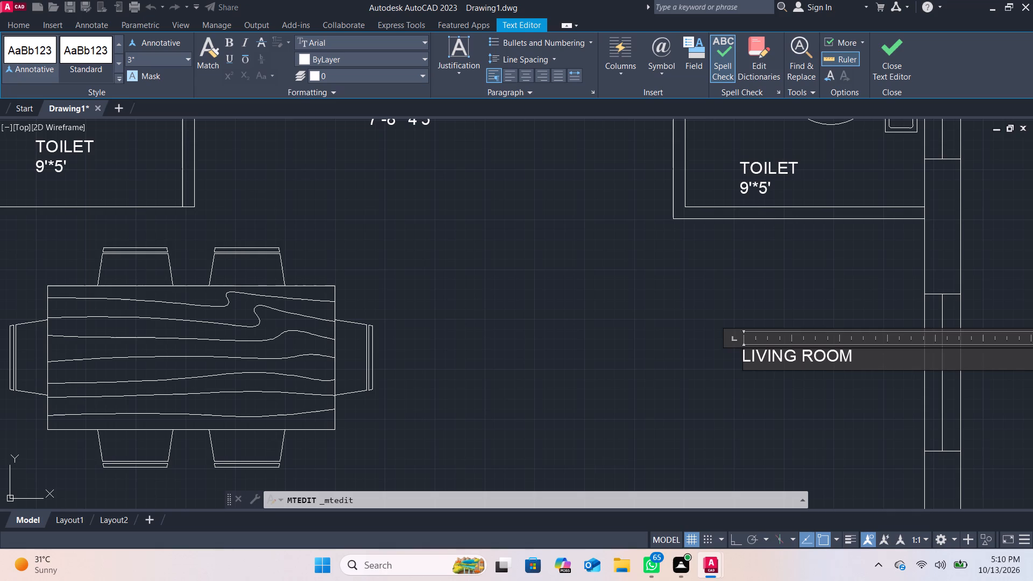
# Add the size 14'-1"*6'-3" on a second line of the LIVING ROOM label and finish the text edit.
pyautogui.press('Return')
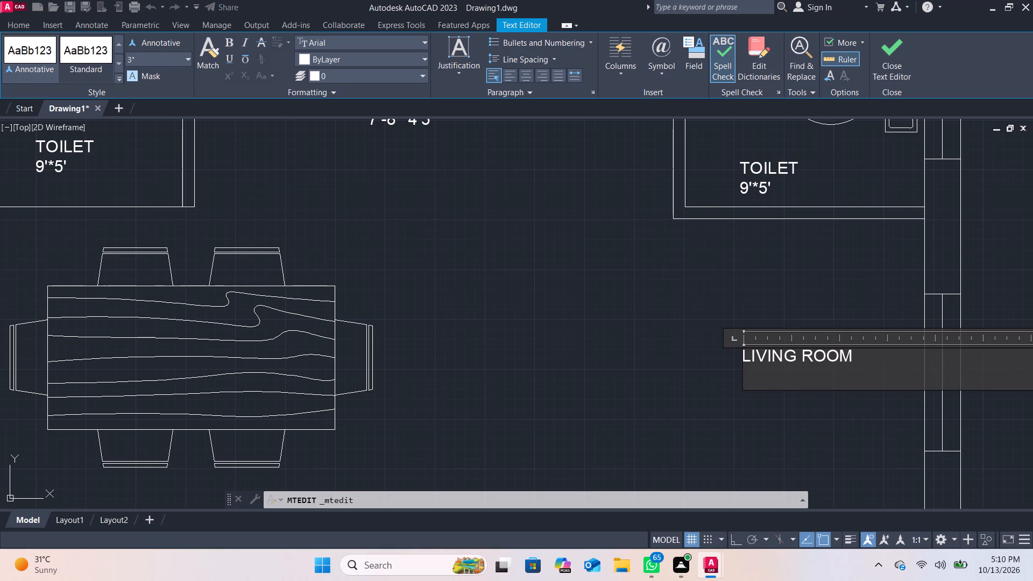
pyautogui.write("14'")
pyautogui.write('-1')
pyautogui.hotkey('shift', '"')
pyautogui.press('*')
pyautogui.write("6'")
pyautogui.press('-')
pyautogui.write('3"')
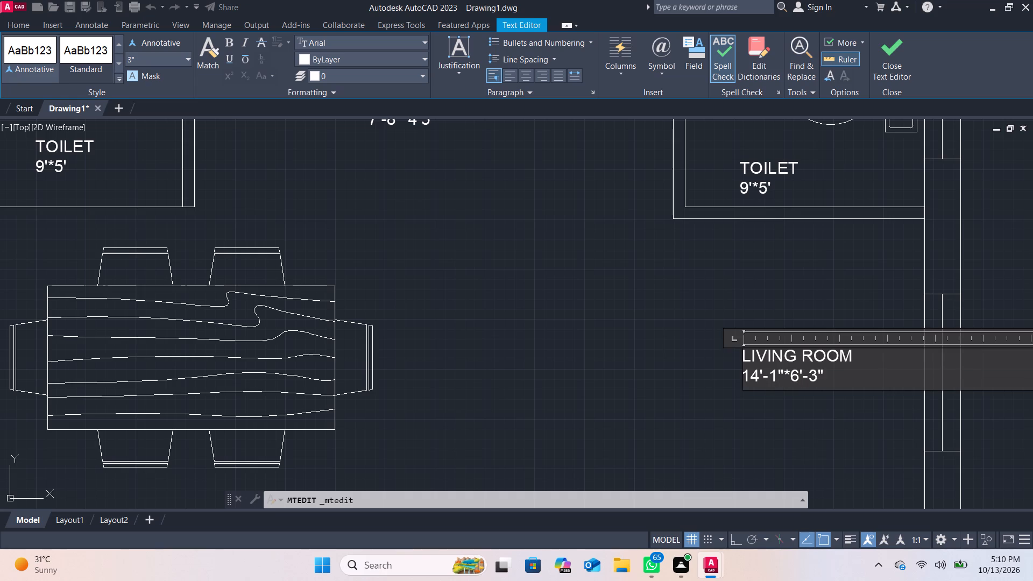
pyautogui.click(902, 62)
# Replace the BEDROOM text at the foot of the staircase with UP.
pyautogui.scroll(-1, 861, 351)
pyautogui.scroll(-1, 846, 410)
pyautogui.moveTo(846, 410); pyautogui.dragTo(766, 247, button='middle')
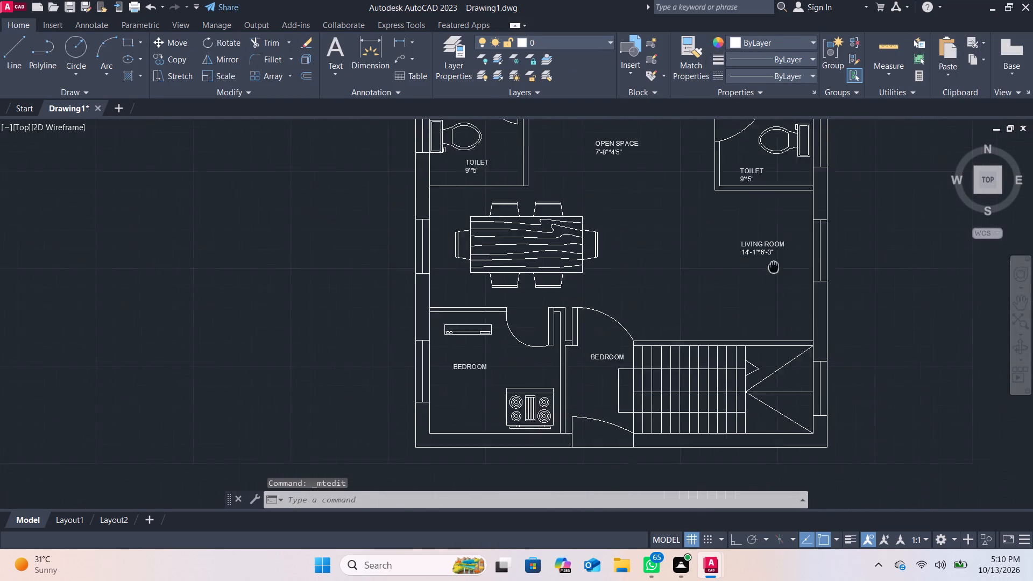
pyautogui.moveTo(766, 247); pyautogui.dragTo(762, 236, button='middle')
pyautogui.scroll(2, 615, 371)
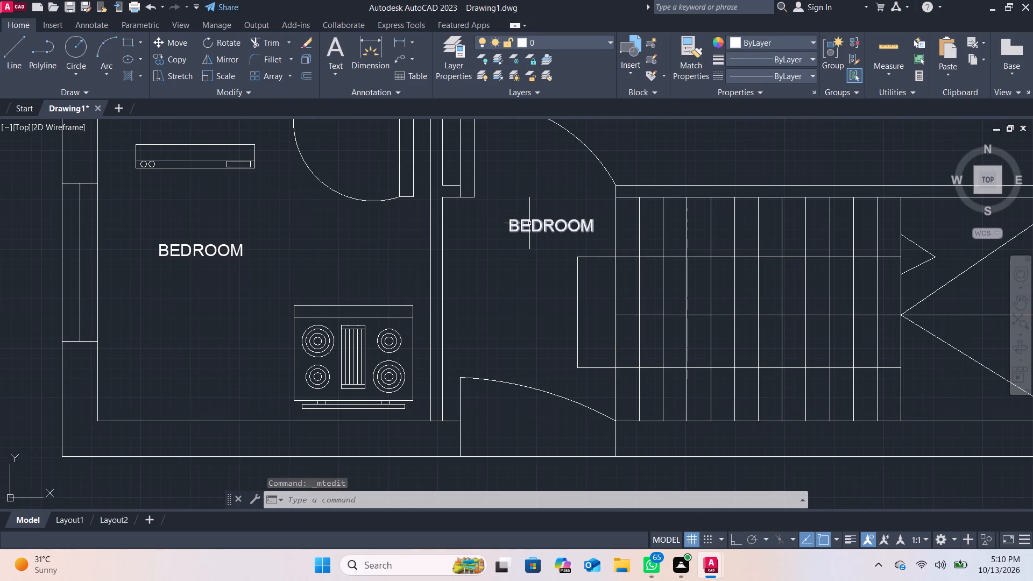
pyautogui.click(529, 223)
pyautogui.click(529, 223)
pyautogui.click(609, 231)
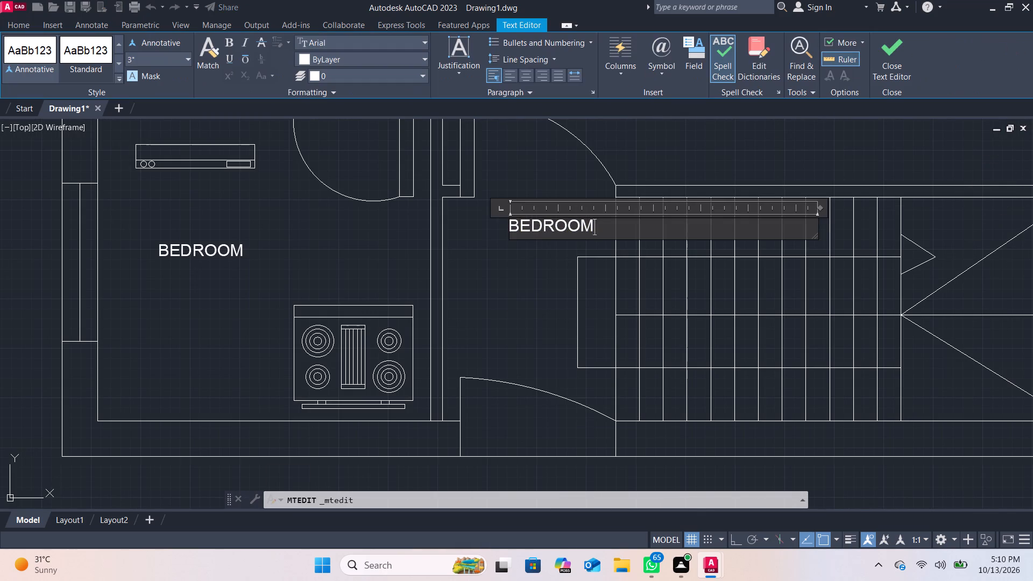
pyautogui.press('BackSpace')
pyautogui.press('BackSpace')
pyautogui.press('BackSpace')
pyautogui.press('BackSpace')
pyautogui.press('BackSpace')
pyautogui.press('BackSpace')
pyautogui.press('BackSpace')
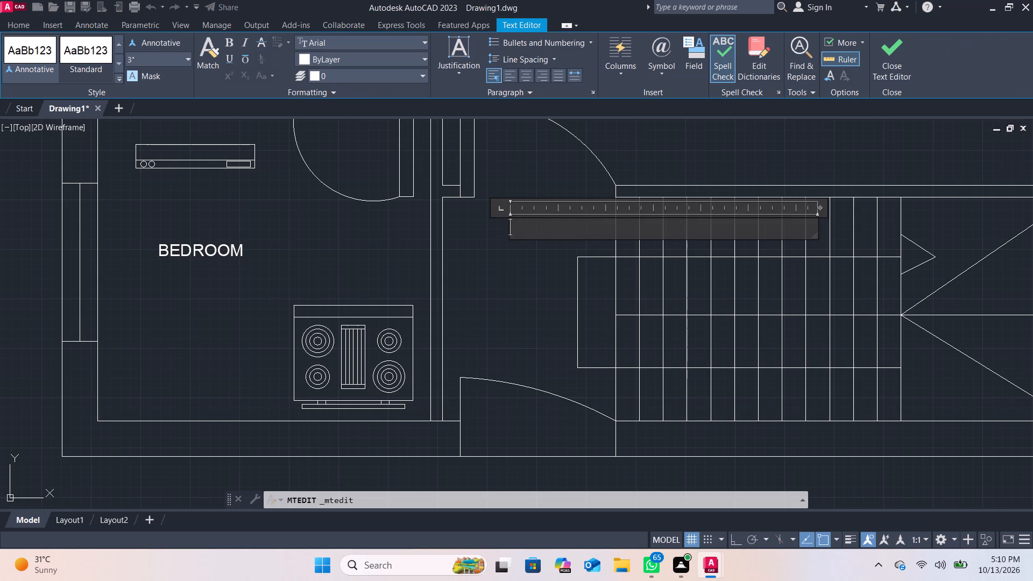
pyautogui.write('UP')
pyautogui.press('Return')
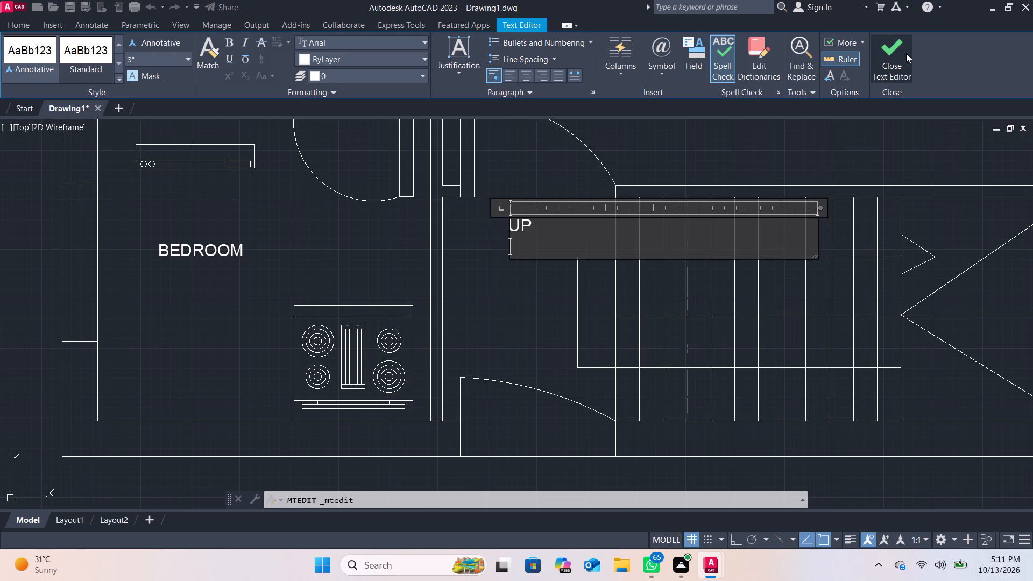
# Make the label at the foot of the staircase read STAIRS and finish the text edit.
pyautogui.click(568, 230)
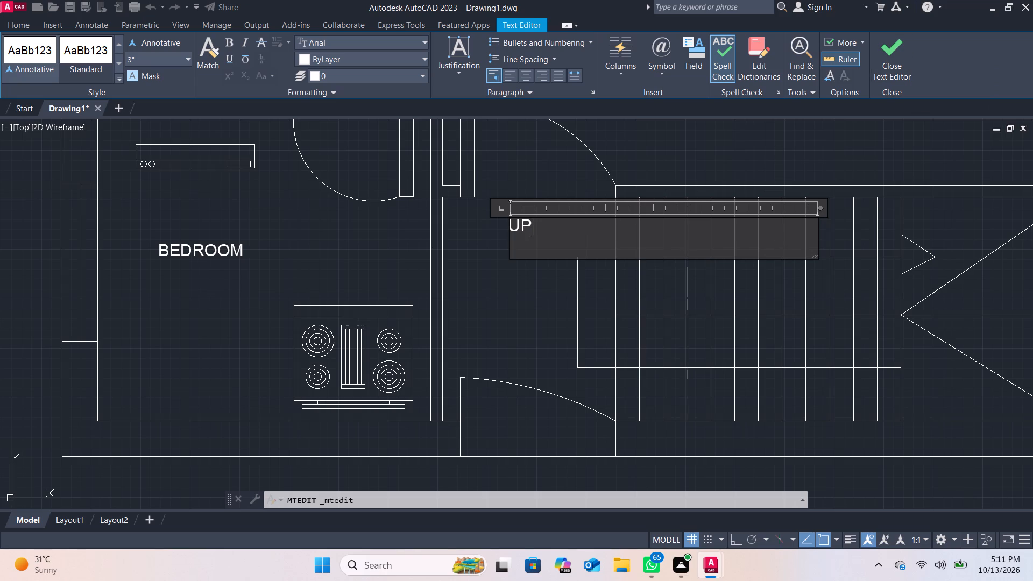
pyautogui.press('v')
pyautogui.press('BackSpace')
pyautogui.press('BackSpace')
pyautogui.press('BackSpace')
pyautogui.write('STAIRS')
pyautogui.press('Return')
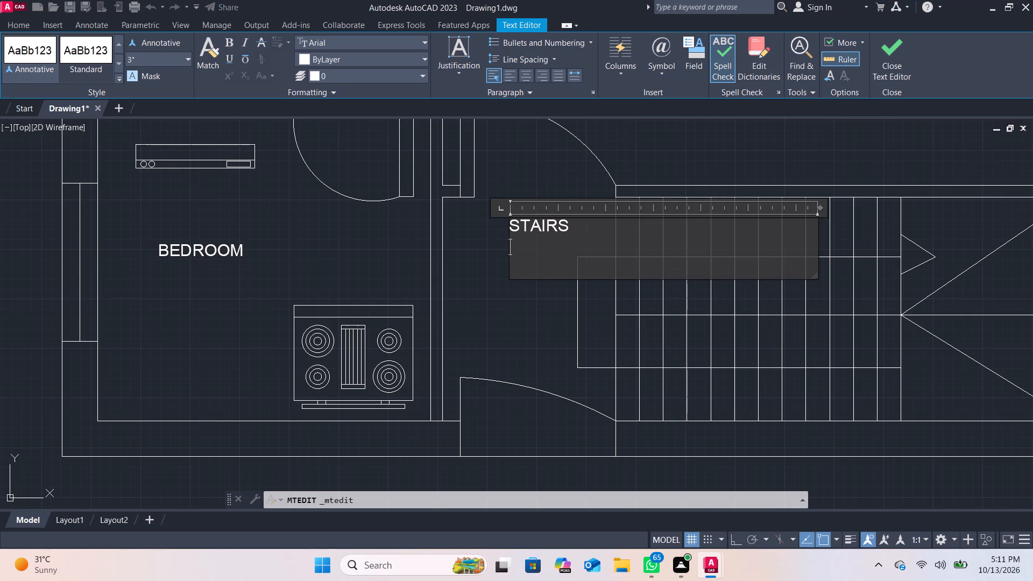
pyautogui.click(872, 45)
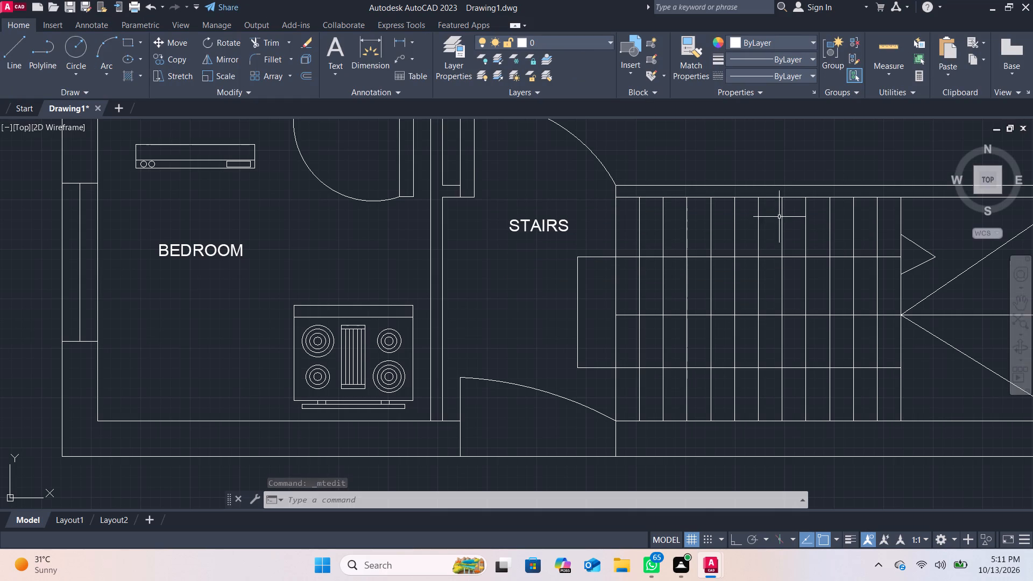
# Replace the BEDROOM text in the southwest room with the stove with KITCHEN.
pyautogui.doubleClick(203, 256)
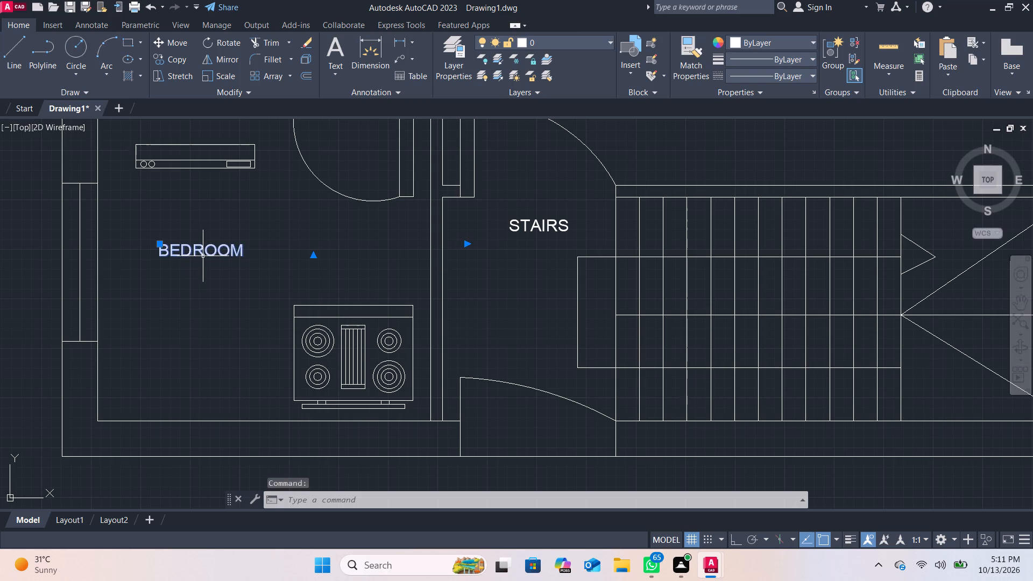
pyautogui.moveTo(254, 246); pyautogui.dragTo(247, 246)
pyautogui.press('BackSpace')
pyautogui.press('BackSpace')
pyautogui.press('BackSpace')
pyautogui.press('BackSpace')
pyautogui.press('BackSpace')
pyautogui.press('BackSpace')
pyautogui.press('BackSpace')
pyautogui.press('BackSpace')
pyautogui.press('BackSpace')
pyautogui.press('BackSpace')
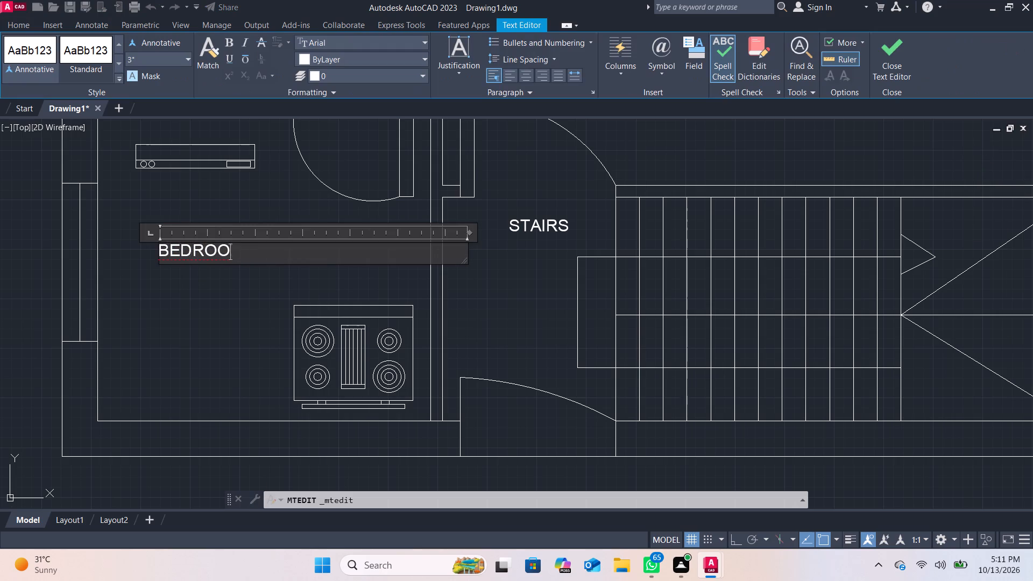
pyautogui.write('KITCHE')
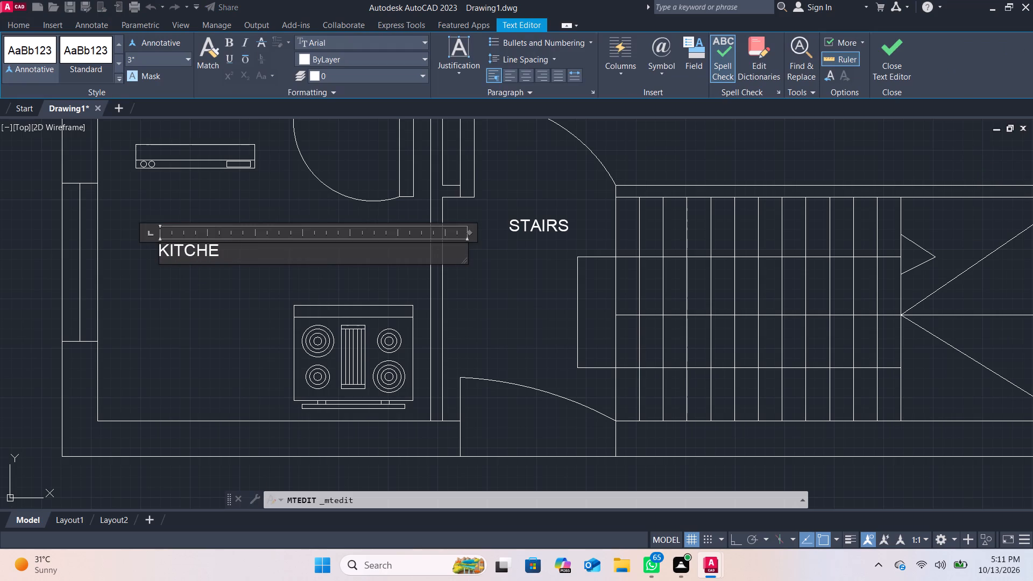
pyautogui.press('n')
# Add the size 7'*7' on a second line of the KITCHEN label and finish the text edit.
pyautogui.press('Return')
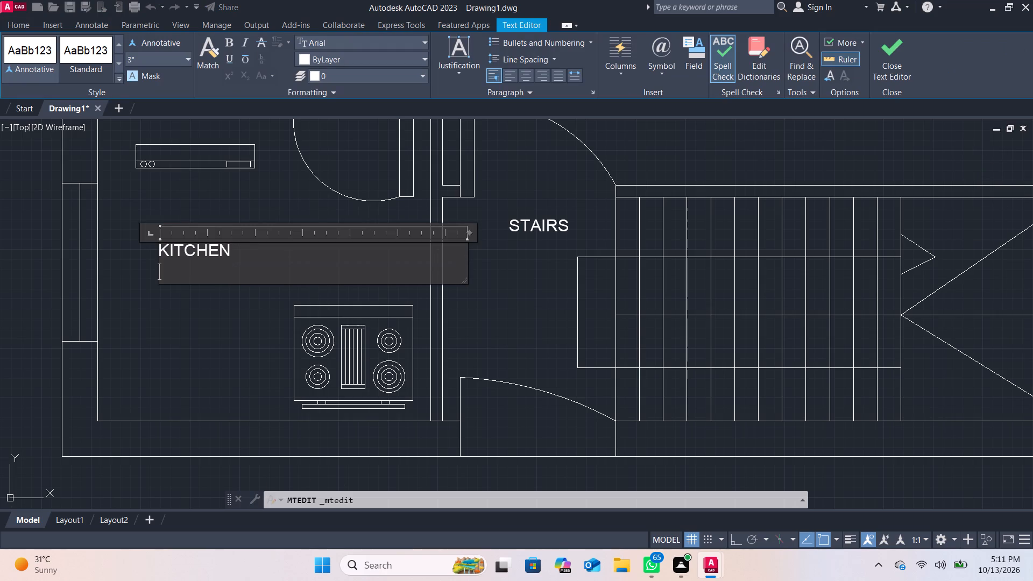
pyautogui.press('7')
pyautogui.write("'*")
pyautogui.press('7')
pyautogui.hotkey('shift', '"')
pyautogui.press('BackSpace')
pyautogui.press("'")
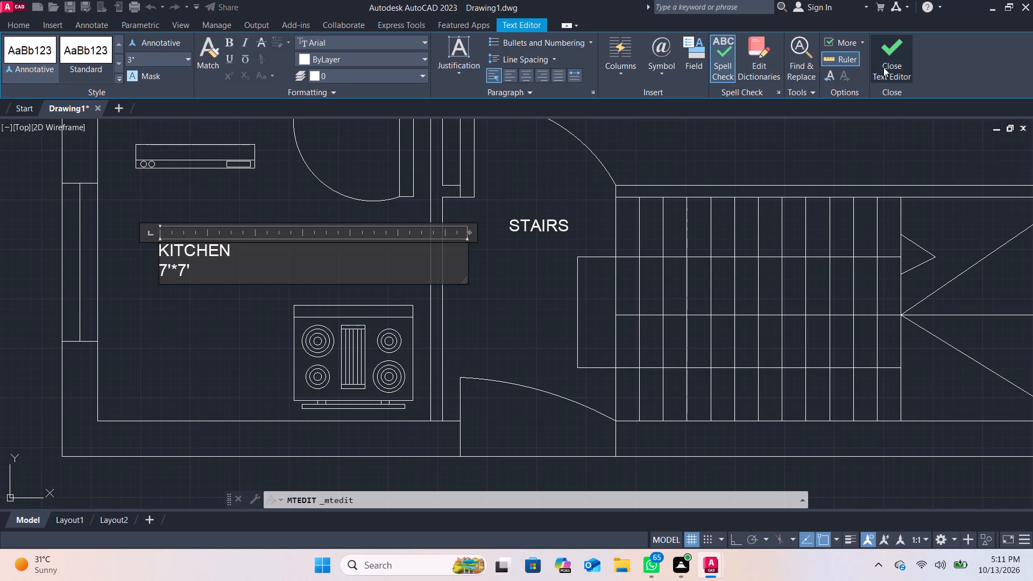
pyautogui.click(896, 60)
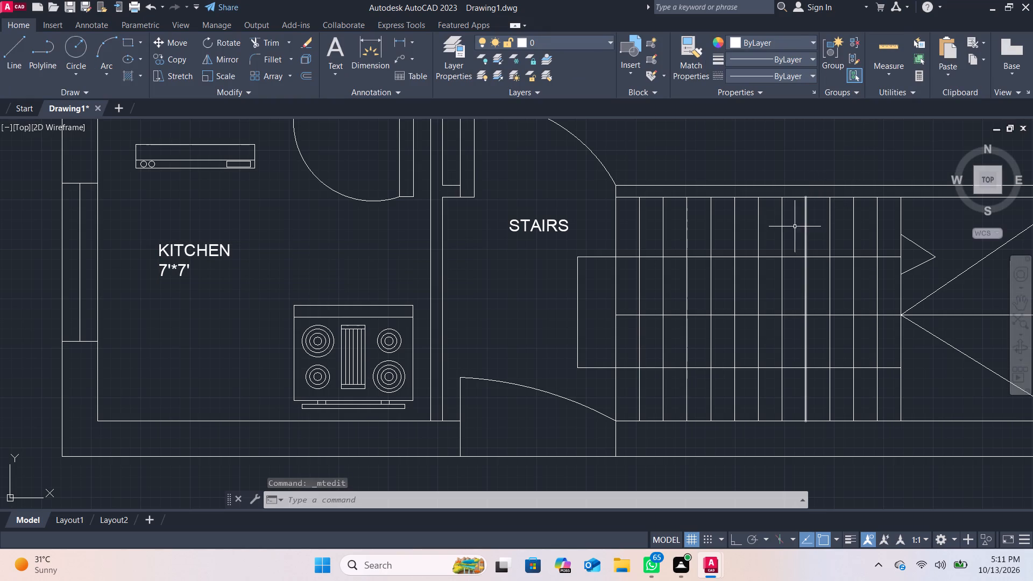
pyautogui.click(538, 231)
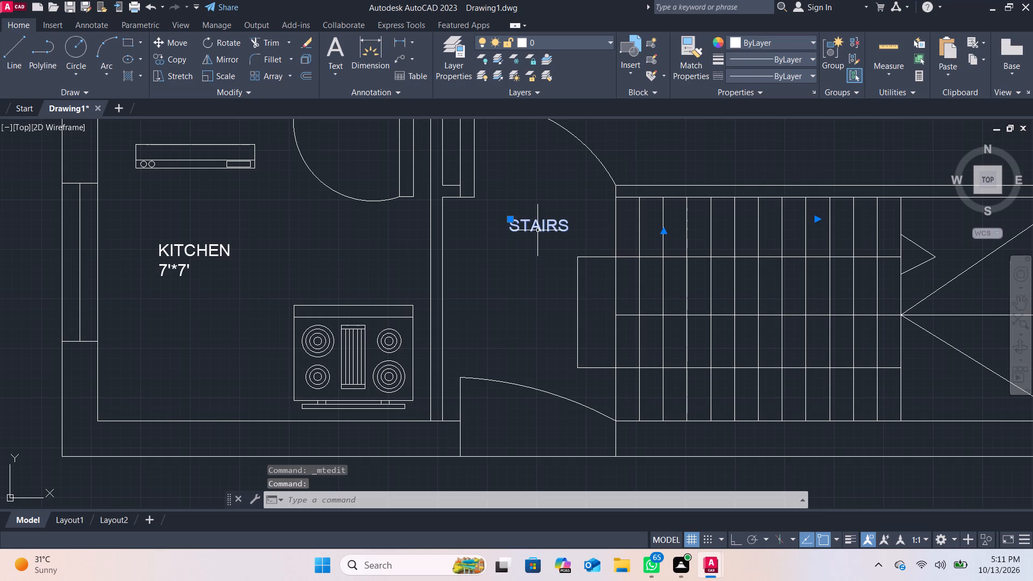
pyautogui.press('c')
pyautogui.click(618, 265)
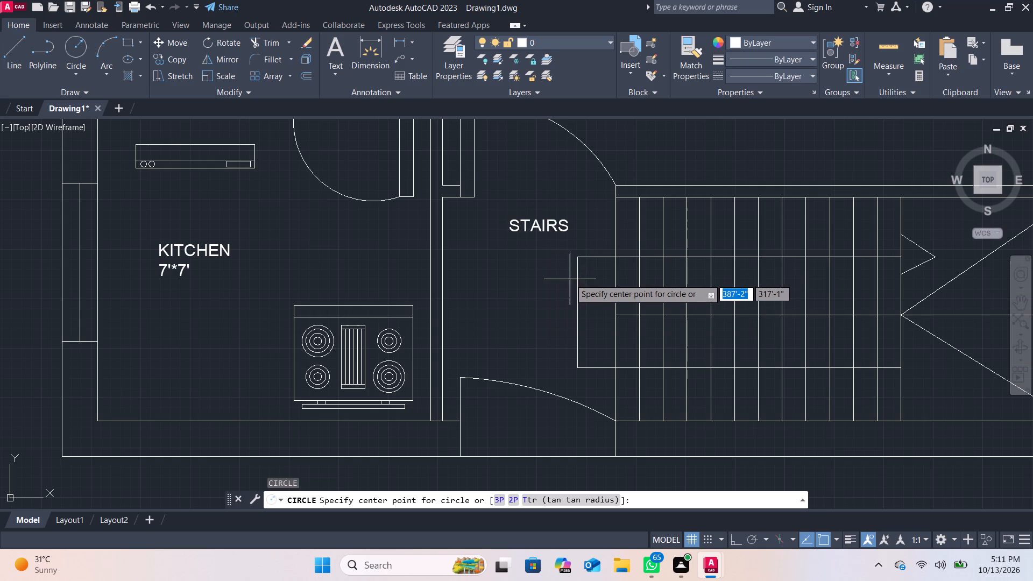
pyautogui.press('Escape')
# Copy the STAIRS label about 4'-5" south into the entrance door opening in the south wall.
pyautogui.click(550, 232)
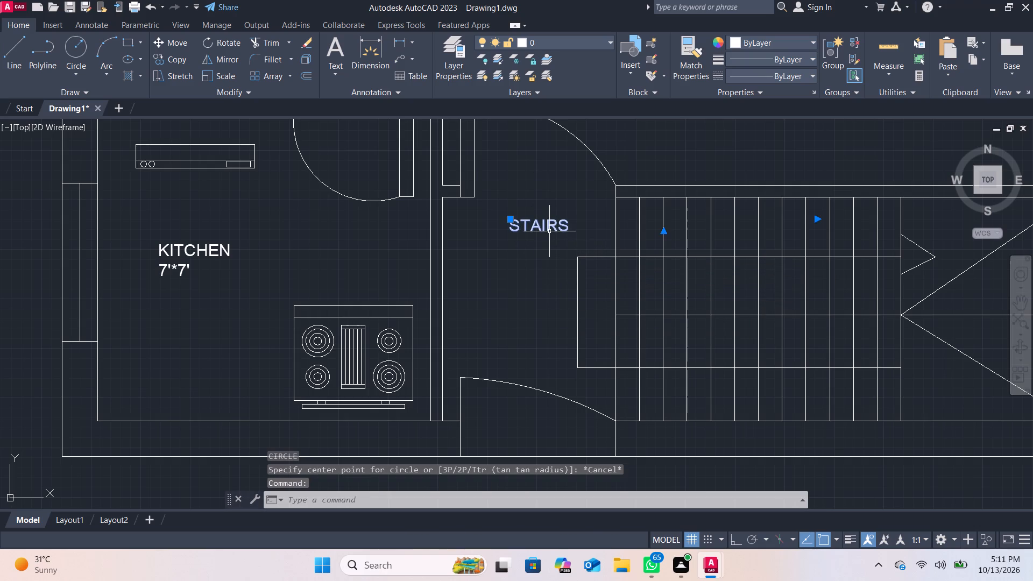
pyautogui.press('c')
pyautogui.click(577, 267)
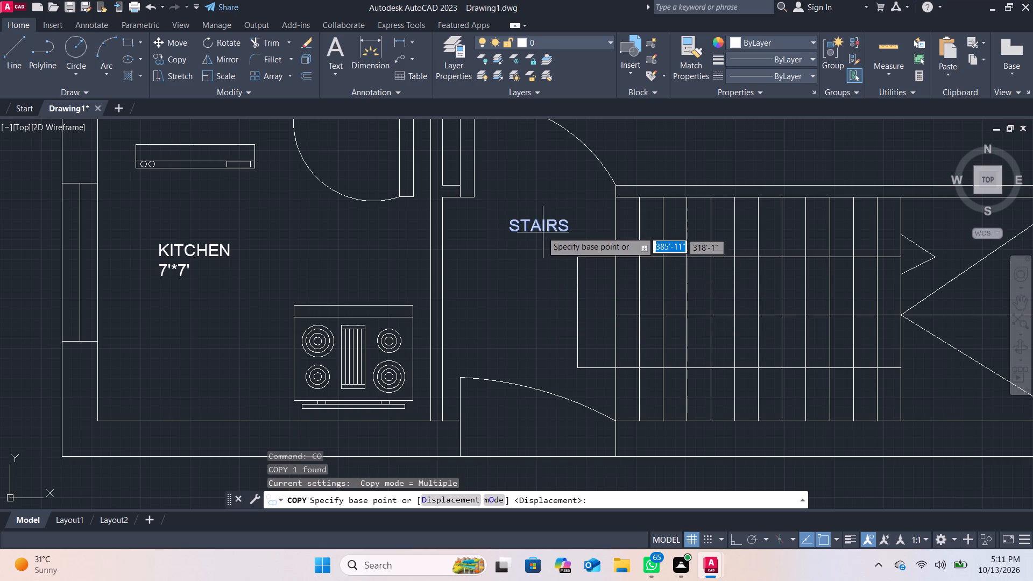
pyautogui.moveTo(540, 230); pyautogui.dragTo(503, 426)
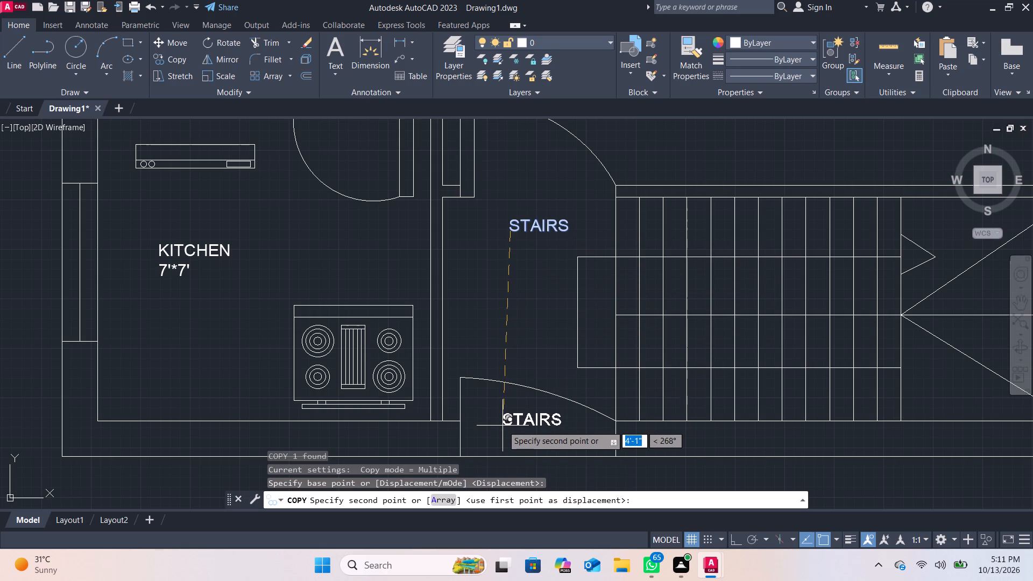
pyautogui.moveTo(503, 426); pyautogui.dragTo(498, 441)
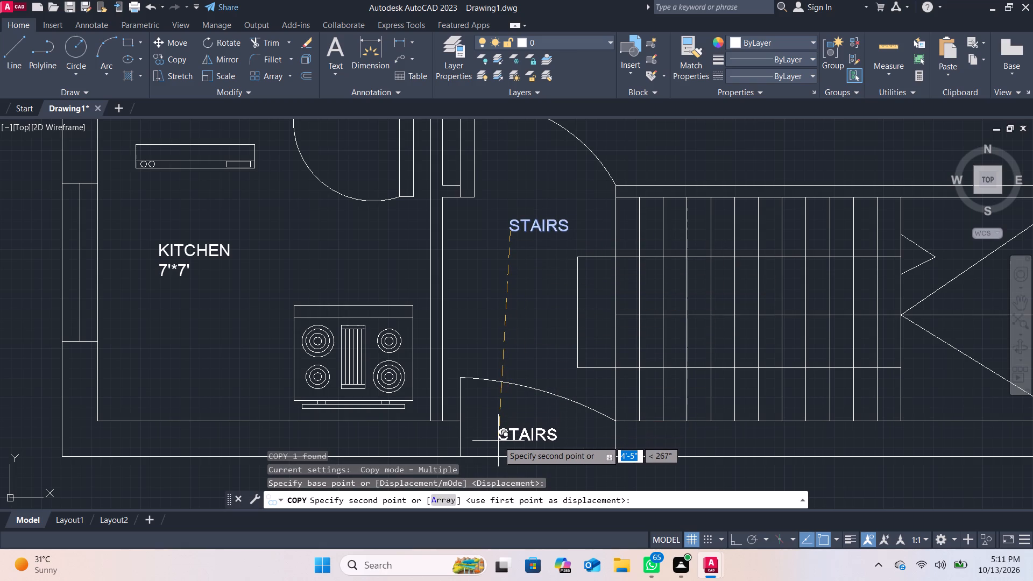
pyautogui.moveTo(498, 441); pyautogui.dragTo(497, 441)
pyautogui.click(497, 440)
pyautogui.press('Escape')
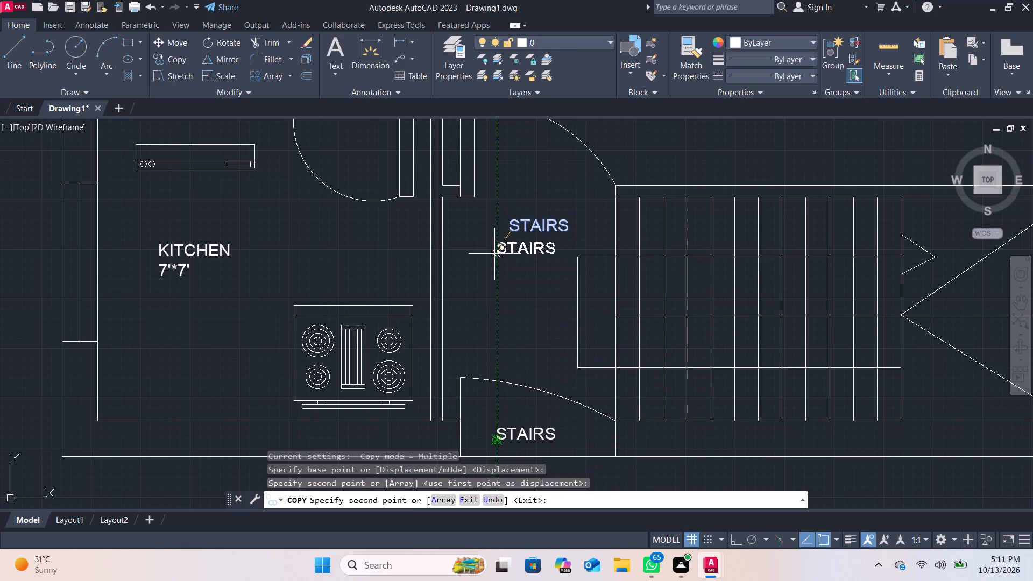
# Replace the copied STAIRS text in the entrance door opening with ENTRY and finish the text edit.
pyautogui.doubleClick(525, 429)
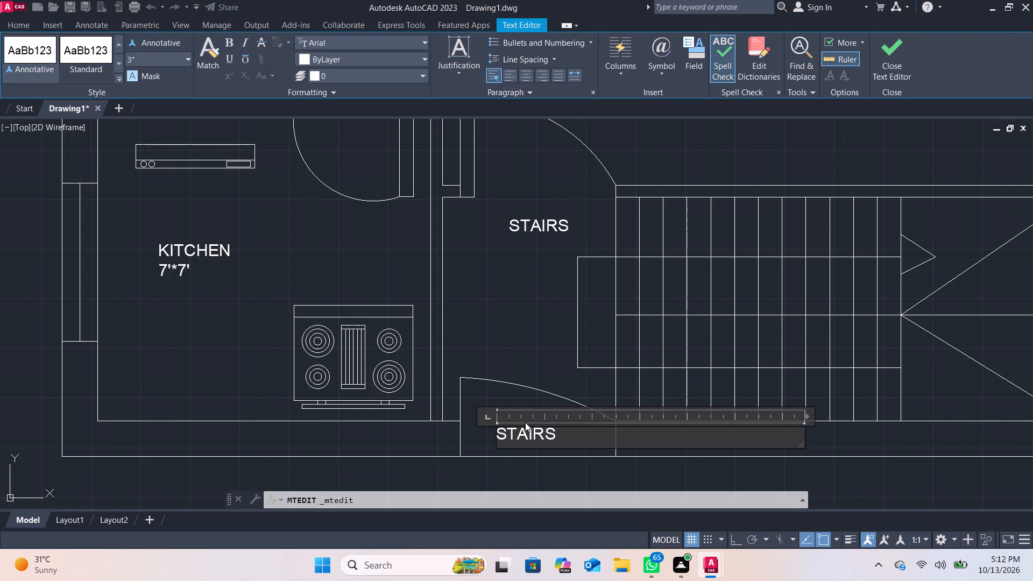
pyautogui.press('Right')
pyautogui.press('Right')
pyautogui.press('Right')
pyautogui.press('BackSpace')
pyautogui.press('BackSpace')
pyautogui.press('BackSpace')
pyautogui.press('BackSpace')
pyautogui.press('BackSpace')
pyautogui.press('BackSpace')
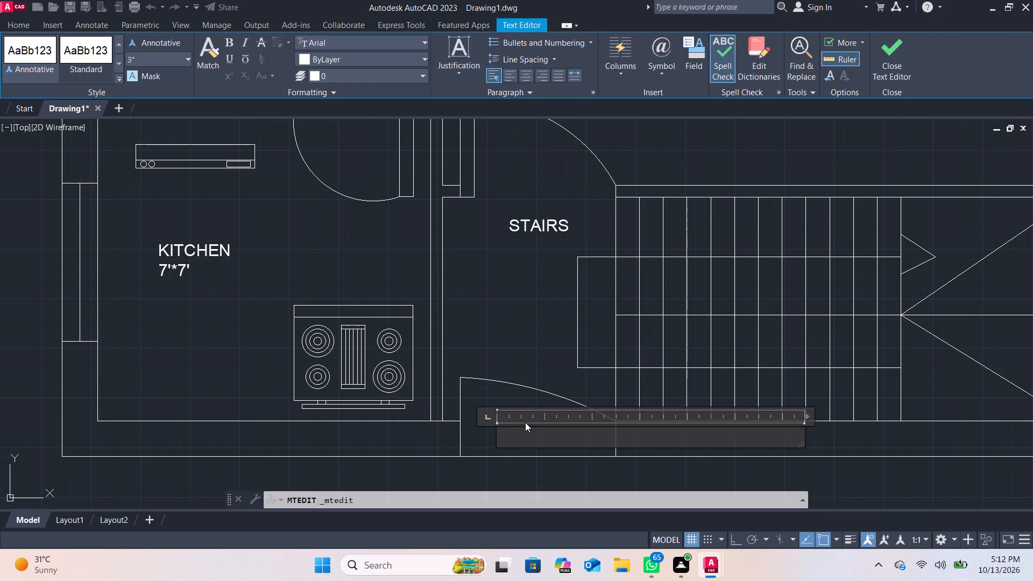
pyautogui.write('ENTRY')
pyautogui.click(879, 59)
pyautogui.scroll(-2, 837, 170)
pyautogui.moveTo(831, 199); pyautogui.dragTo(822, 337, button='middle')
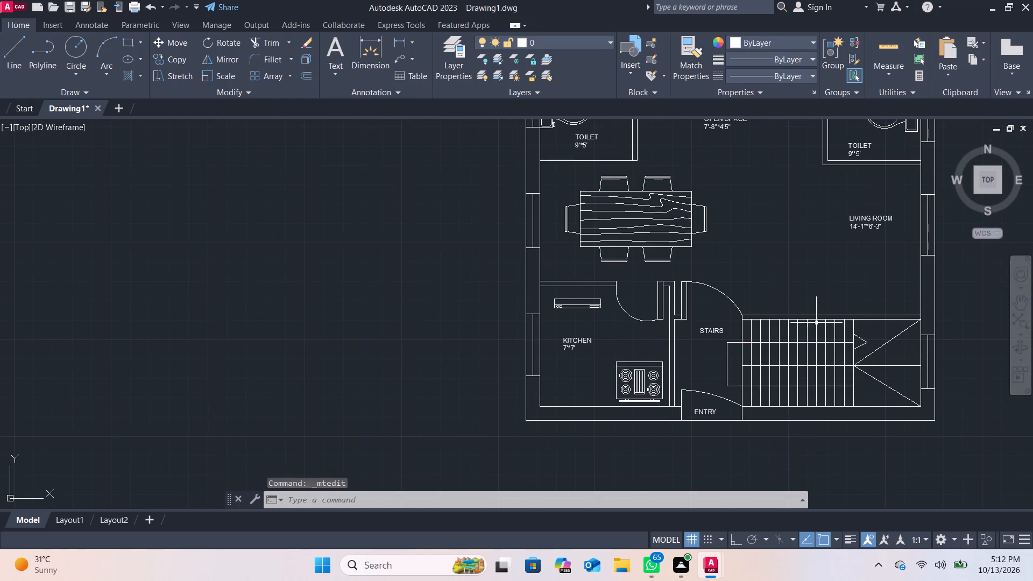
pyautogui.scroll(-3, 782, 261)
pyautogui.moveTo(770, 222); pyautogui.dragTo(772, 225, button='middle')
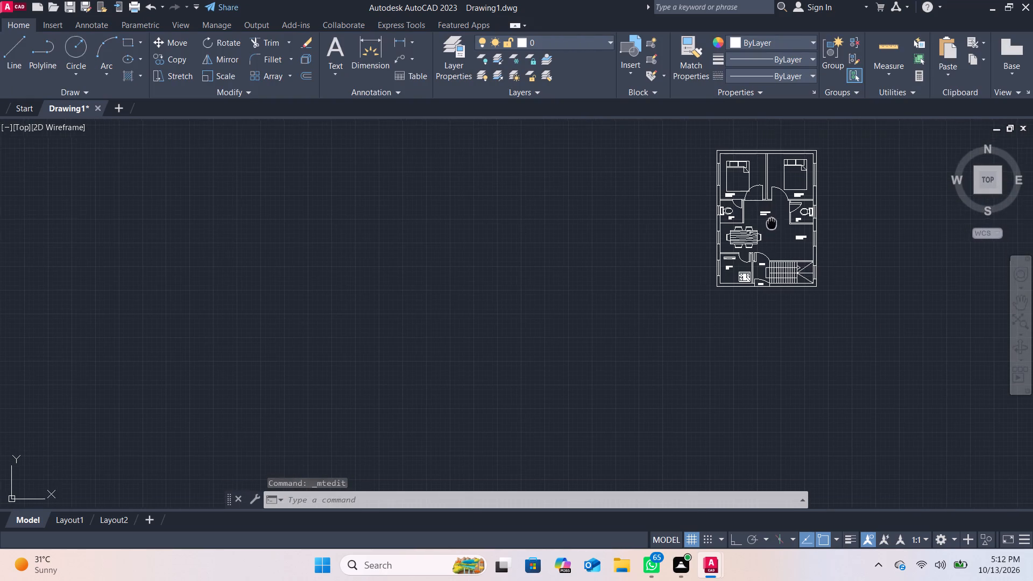
# Examine the labelled floor plan as a whole, checking the room names and sizes.
pyautogui.moveTo(772, 225); pyautogui.dragTo(768, 278, button='middle')
pyautogui.scroll(2, 765, 274)
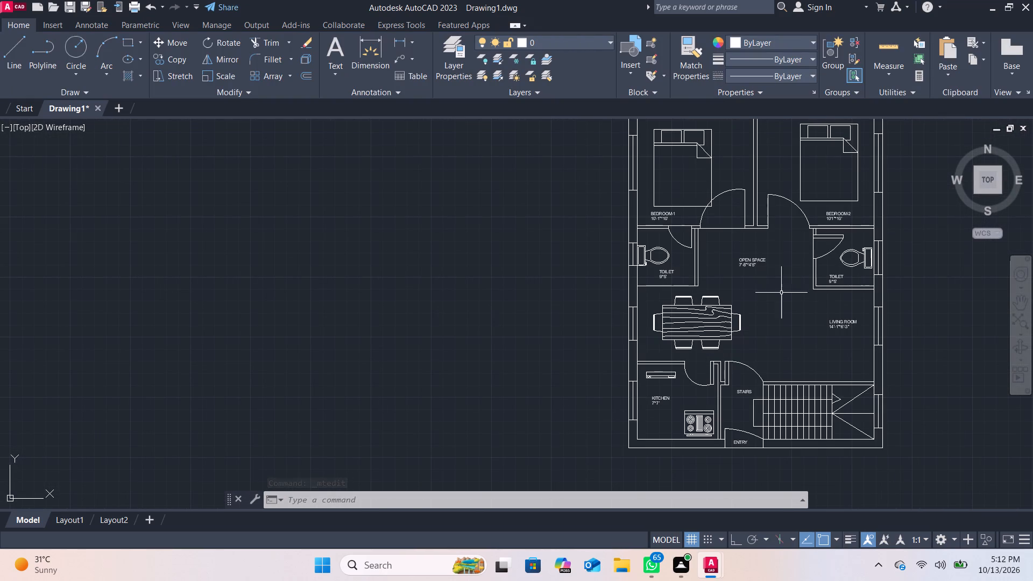
pyautogui.moveTo(784, 297); pyautogui.dragTo(670, 310, button='middle')
pyautogui.scroll(1, 666, 305)
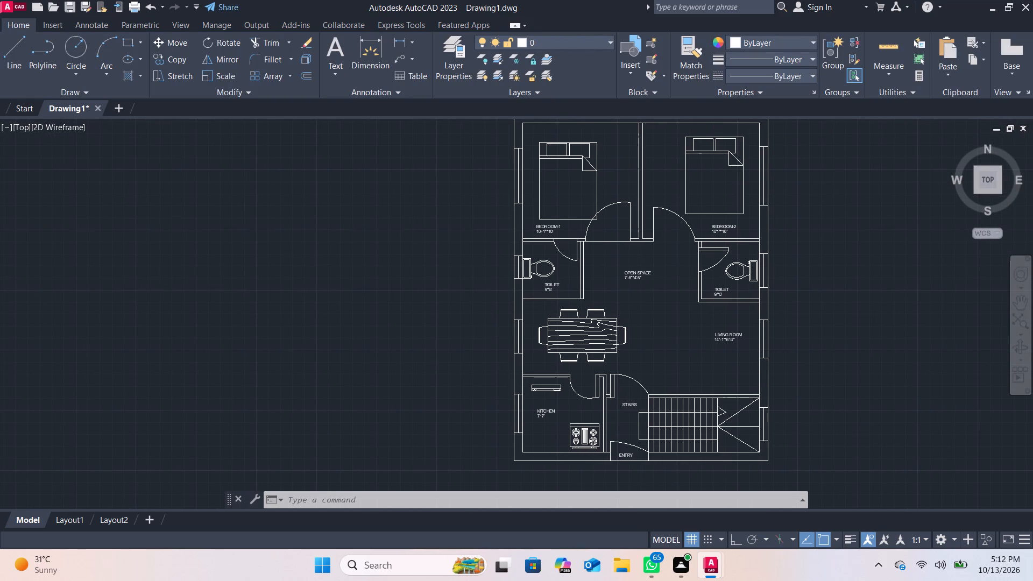
pyautogui.scroll(-1, 666, 305)
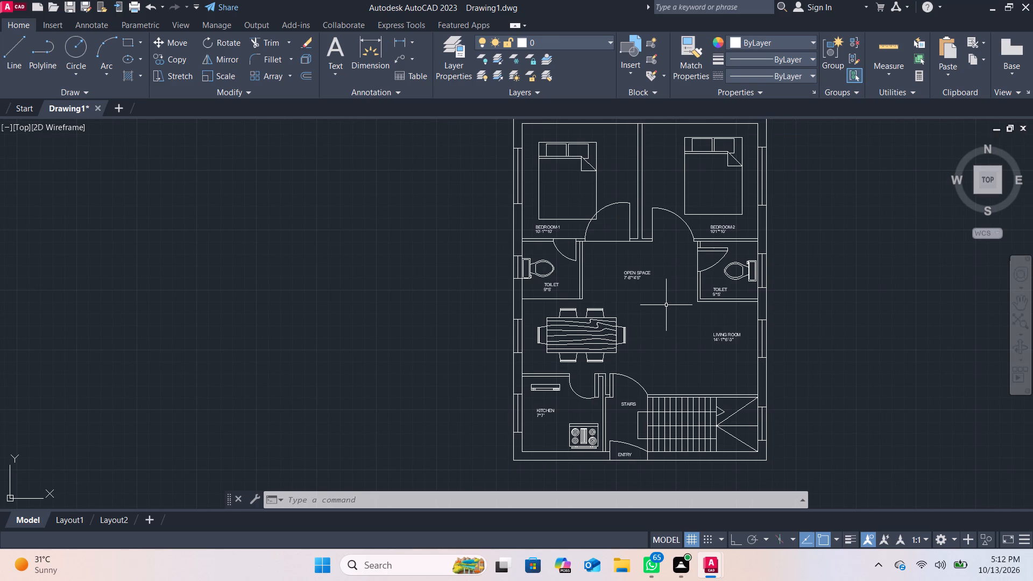
pyautogui.scroll(1, 810, 250)
pyautogui.scroll(-2, 810, 250)
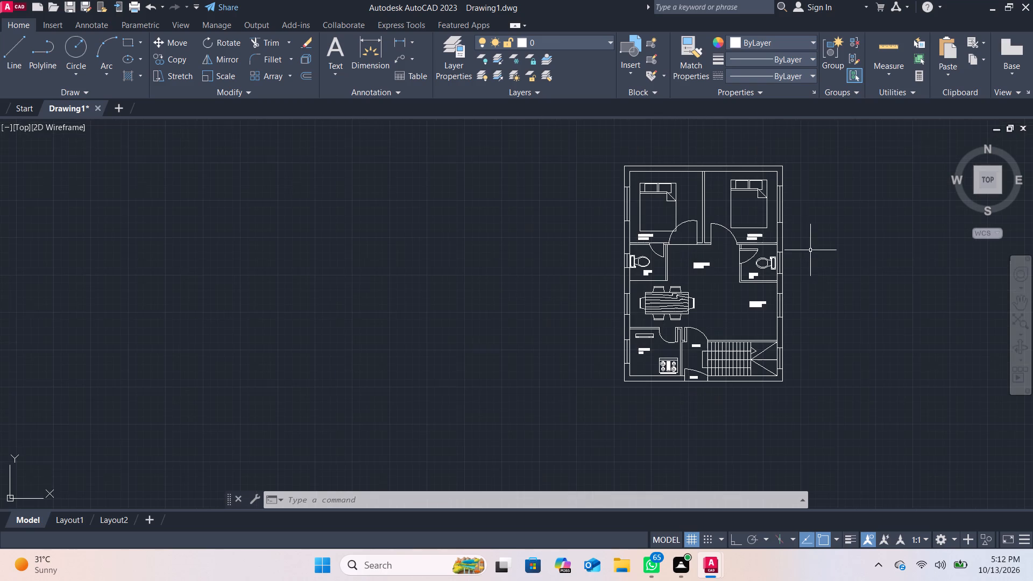
pyautogui.scroll(1, 790, 195)
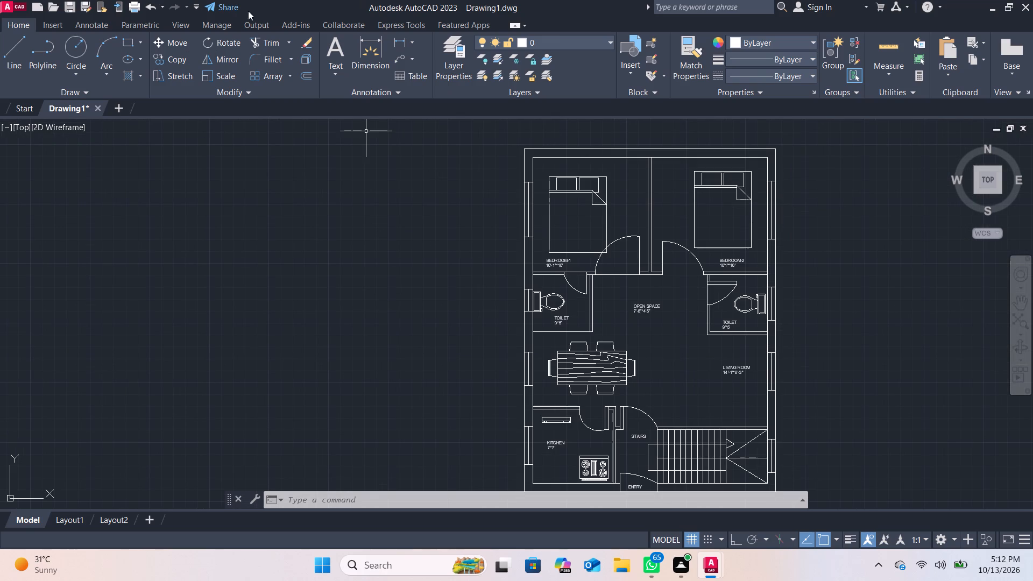
# Add a vertical linear dimension between the plan's outer northeast and southeast corners, placed outside the east wall.
pyautogui.click(399, 38)
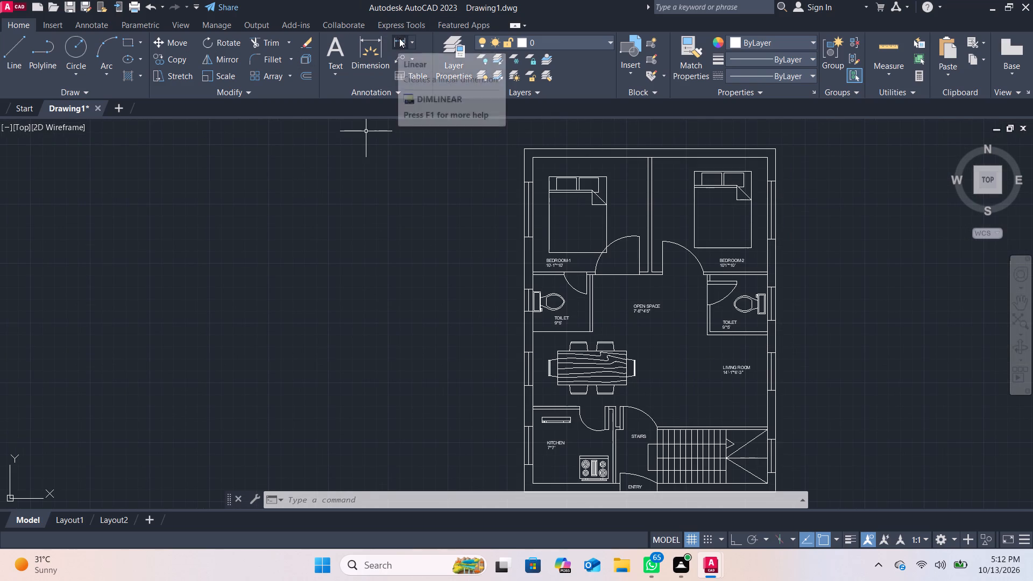
pyautogui.click(772, 148)
pyautogui.scroll(-1, 787, 412)
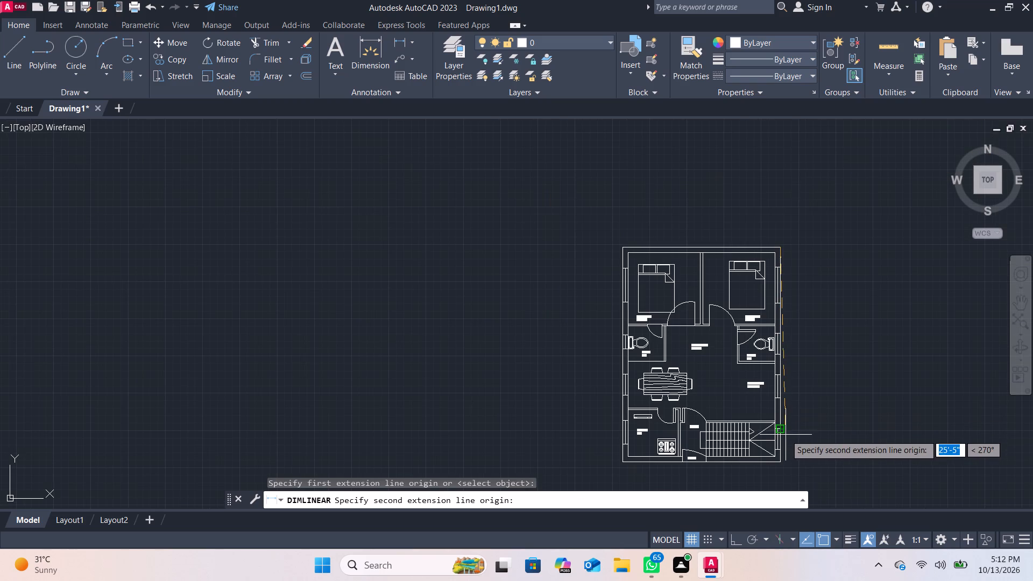
pyautogui.moveTo(786, 435); pyautogui.dragTo(752, 342, button='middle')
pyautogui.scroll(1, 752, 362)
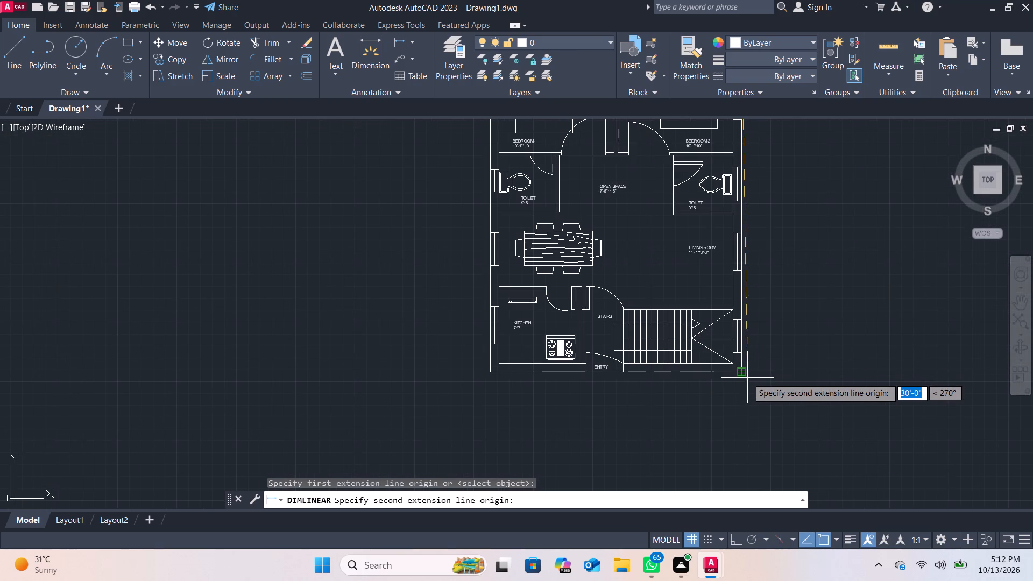
pyautogui.click(742, 373)
pyautogui.click(777, 373)
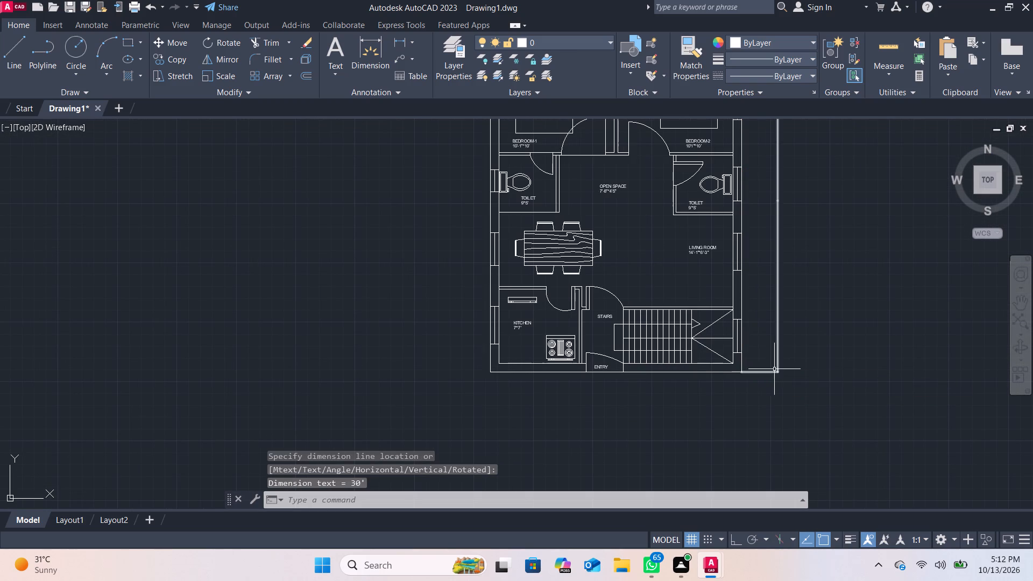
# Modify the Standard dimension style to a text height of 7" and set the style current.
pyautogui.click(390, 492)
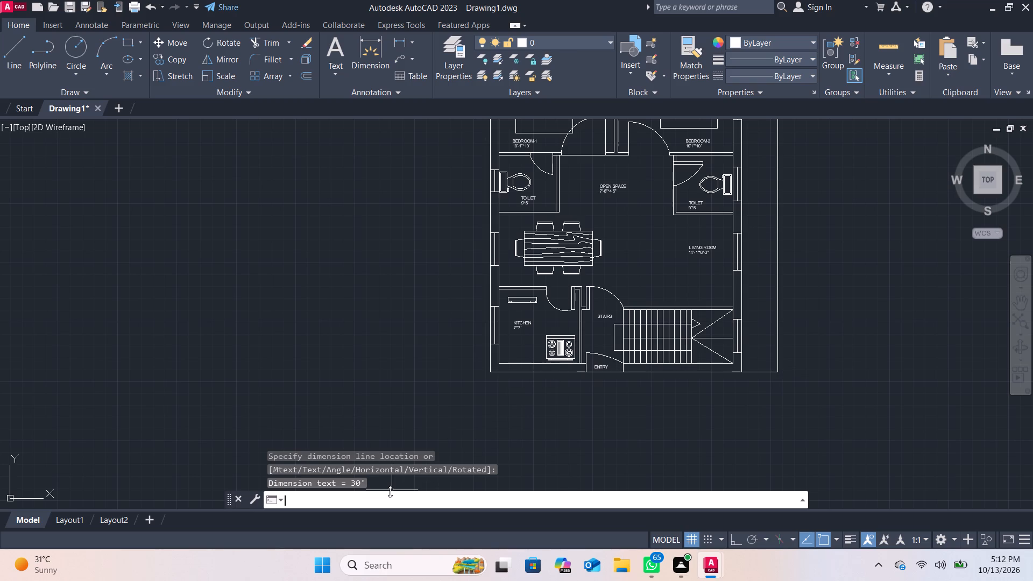
pyautogui.write('DI')
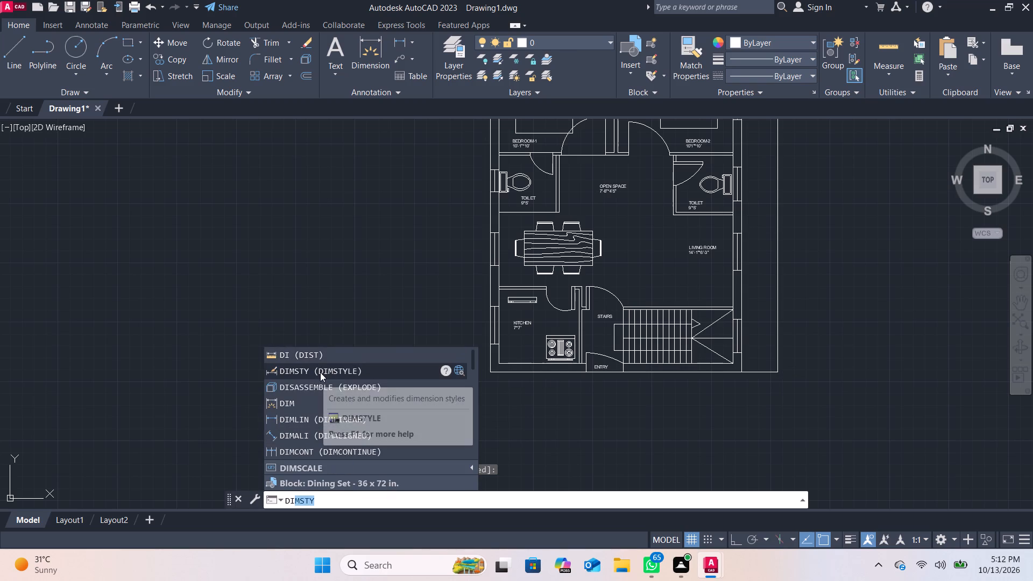
pyautogui.click(320, 371)
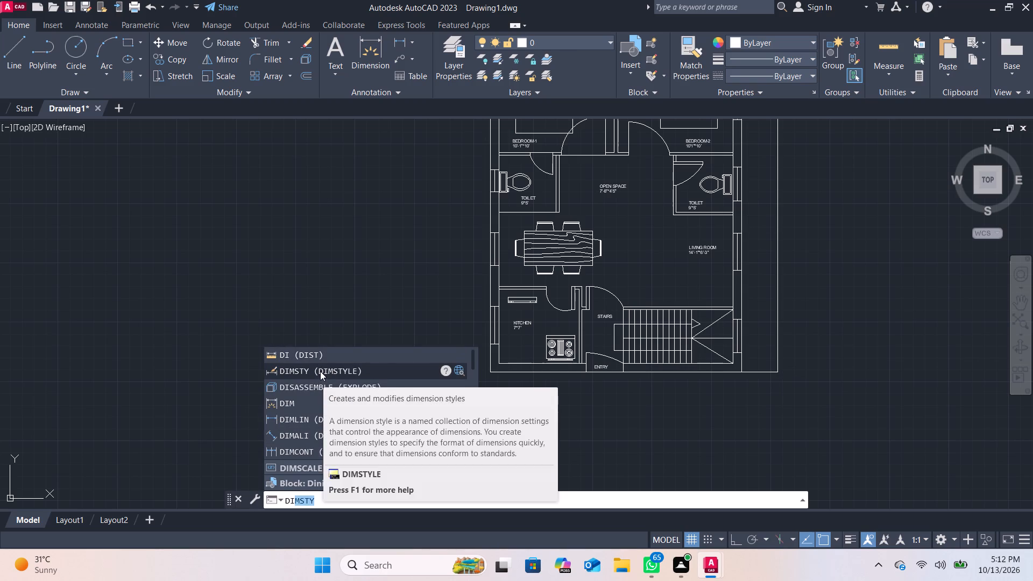
pyautogui.click(669, 252)
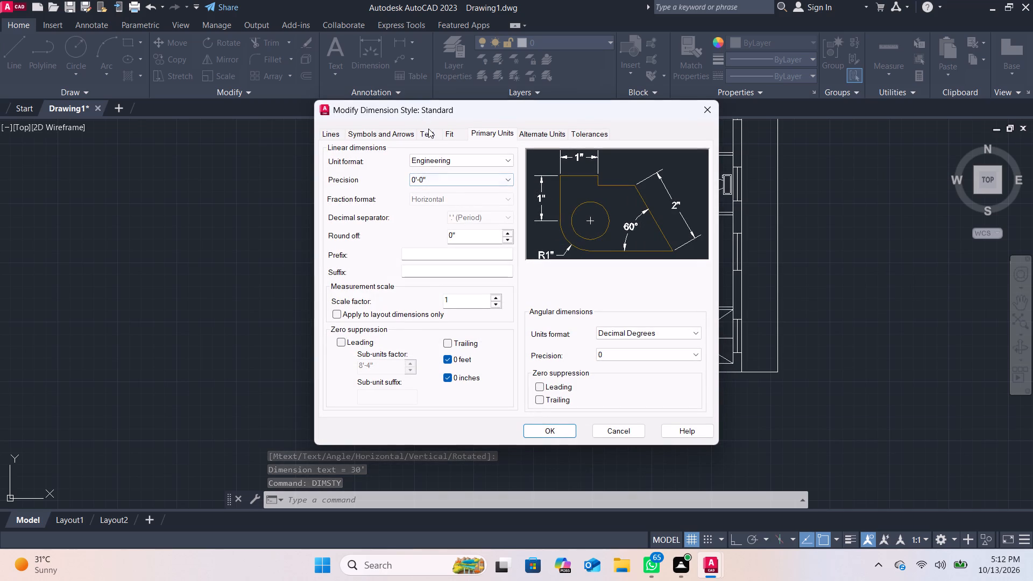
pyautogui.click(429, 129)
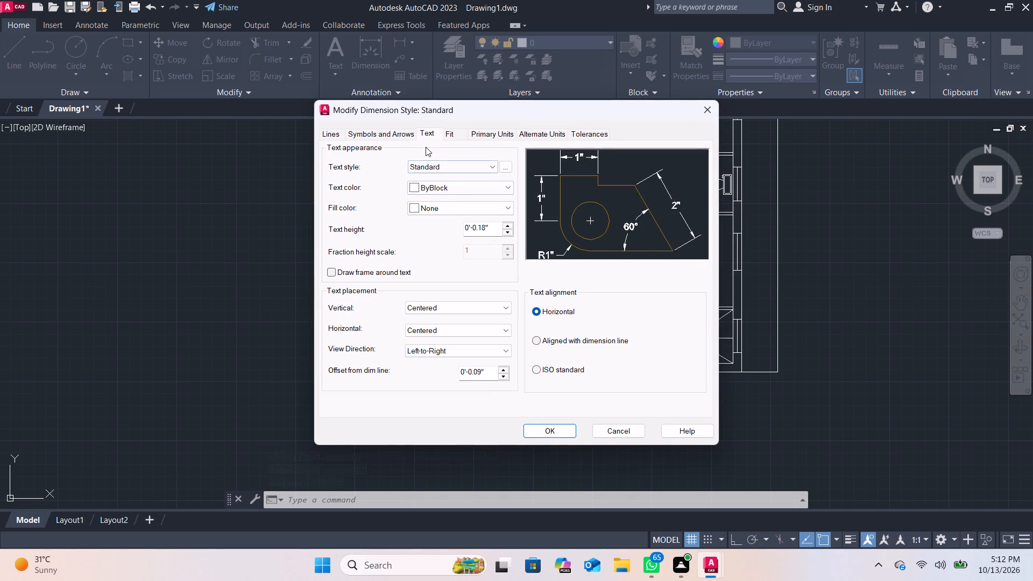
pyautogui.moveTo(489, 223); pyautogui.dragTo(429, 222)
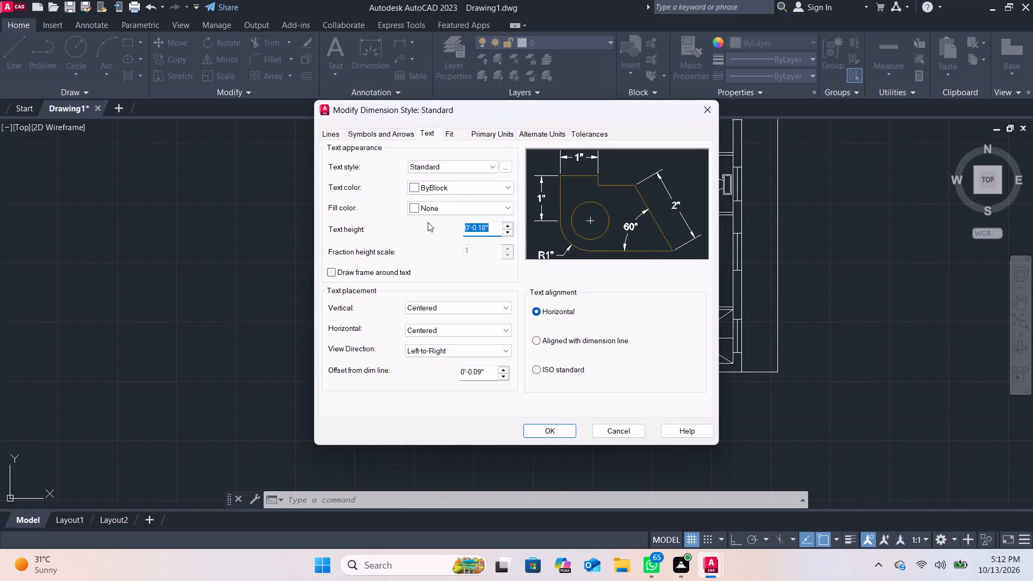
pyautogui.press('BackSpace')
pyautogui.press('7')
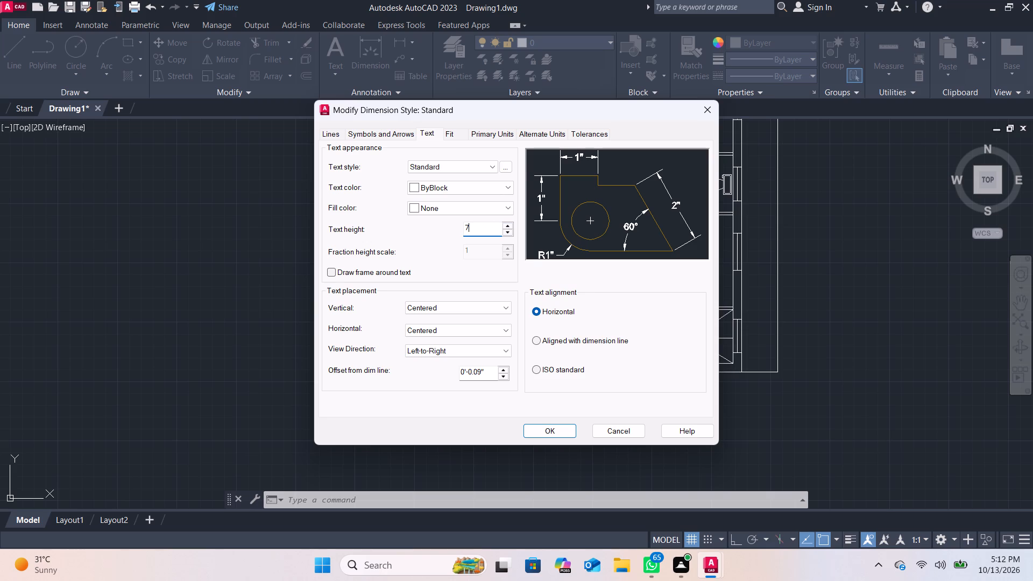
pyautogui.press('Return')
pyautogui.click(555, 428)
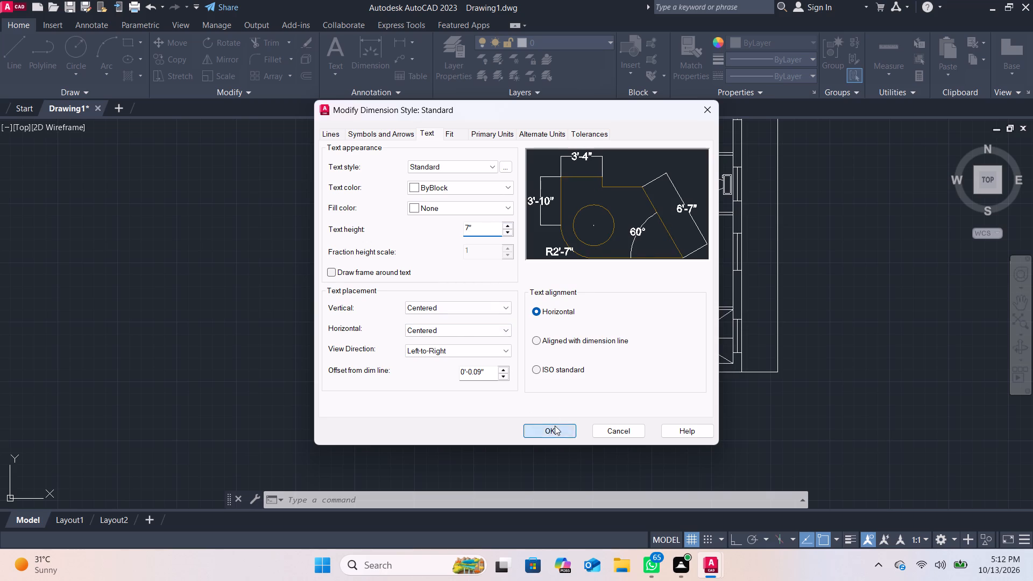
pyautogui.click(661, 211)
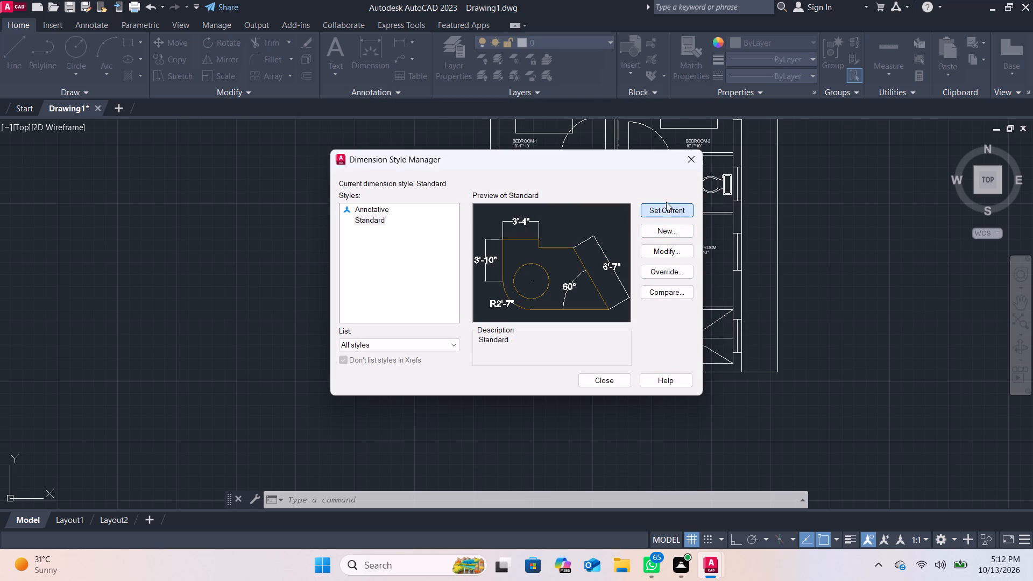
pyautogui.click(692, 159)
# Add a horizontal linear dimension between the plan's outer northwest and northeast corners, about 2'-2" north of the north wall.
pyautogui.moveTo(859, 209); pyautogui.dragTo(859, 313, button='middle')
pyautogui.moveTo(849, 233); pyautogui.dragTo(854, 283, button='middle')
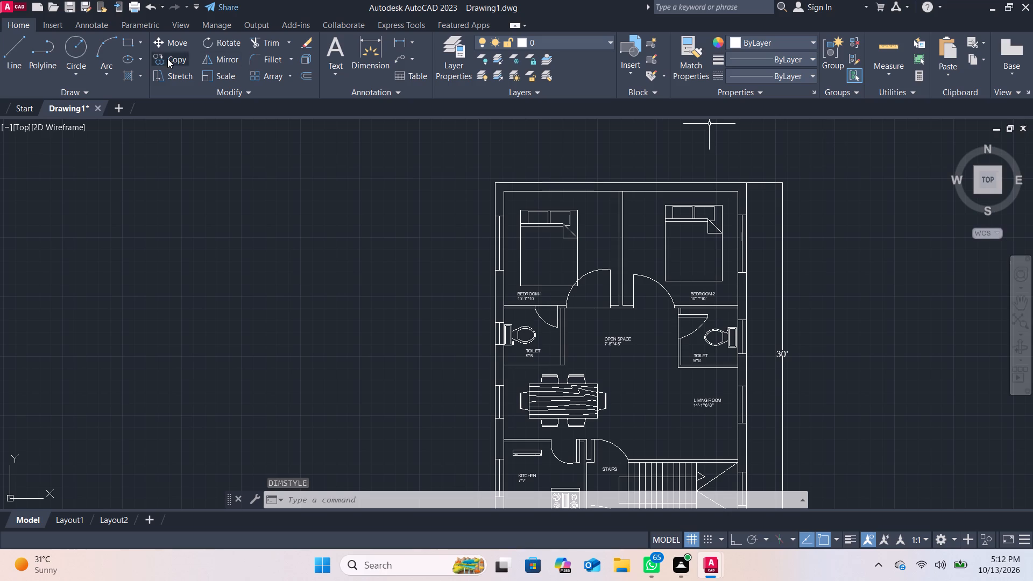
pyautogui.click(403, 45)
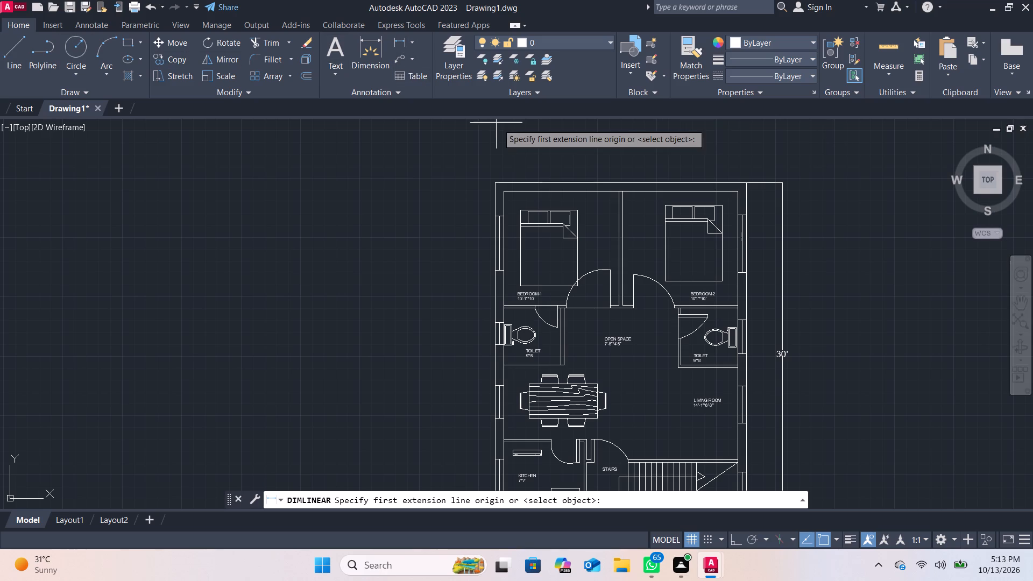
pyautogui.click(494, 182)
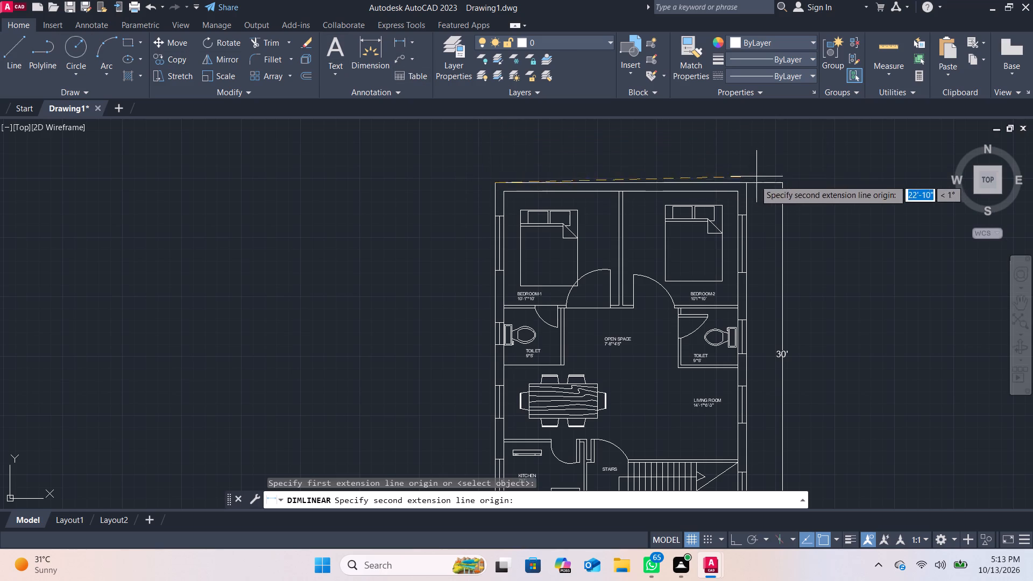
pyautogui.click(745, 181)
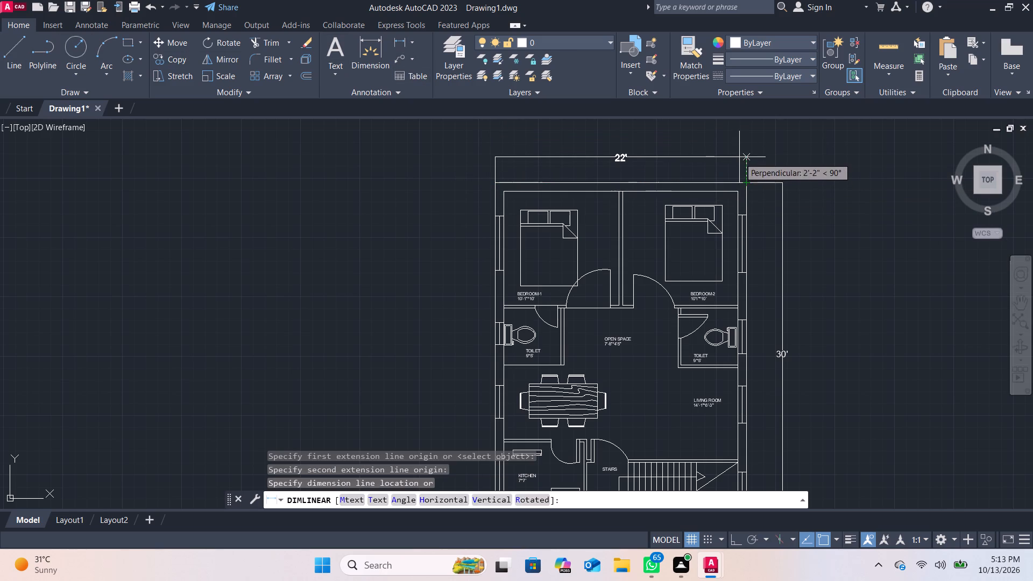
pyautogui.click(739, 157)
# Examine the dimensioned plan, from the overall dimensions and kitchen and stair area up to the bedrooms.
pyautogui.scroll(-1, 829, 180)
pyautogui.moveTo(873, 285); pyautogui.dragTo(796, 289, button='middle')
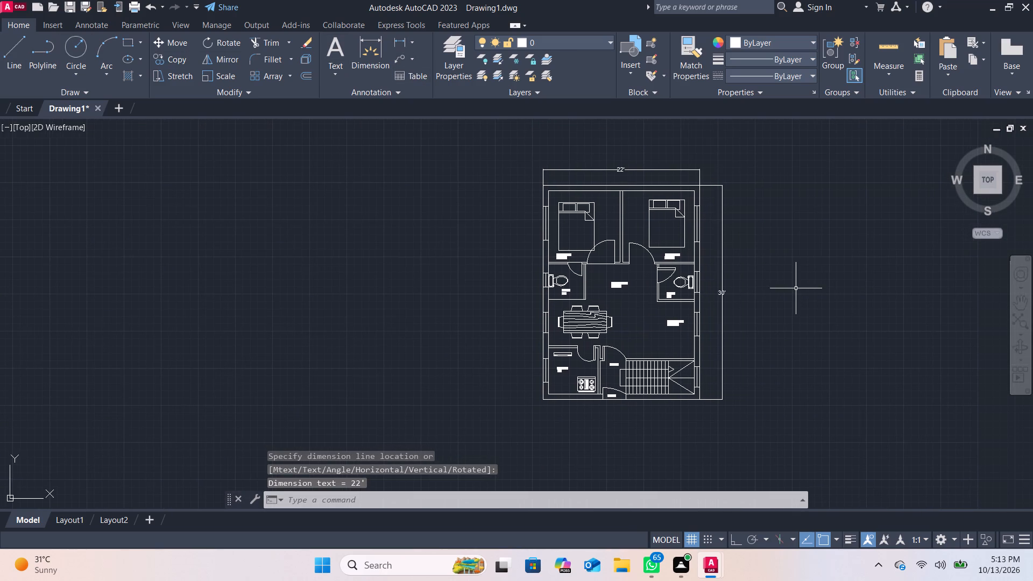
pyautogui.scroll(1, 796, 288)
pyautogui.scroll(-1, 795, 288)
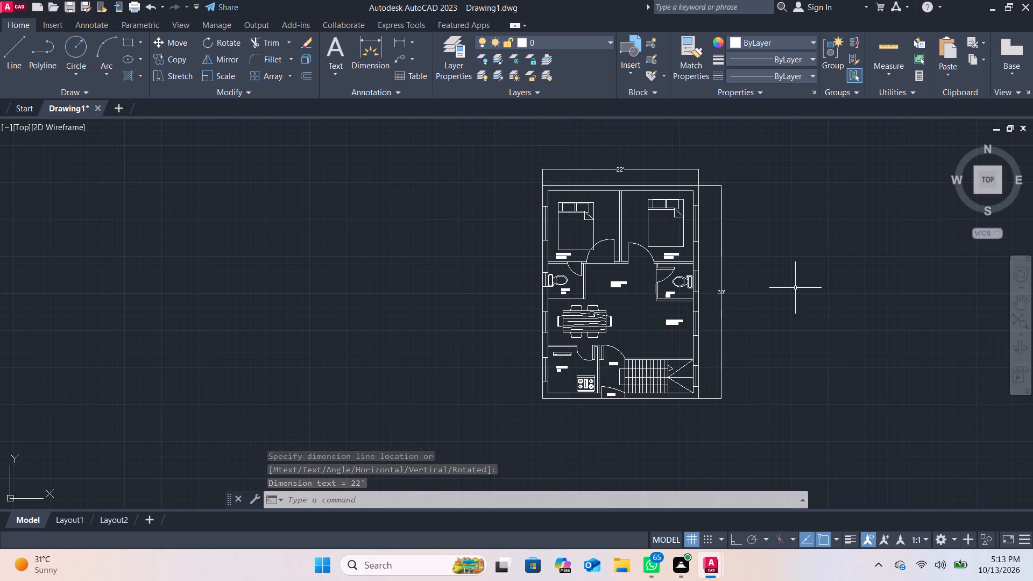
pyautogui.scroll(2, 733, 286)
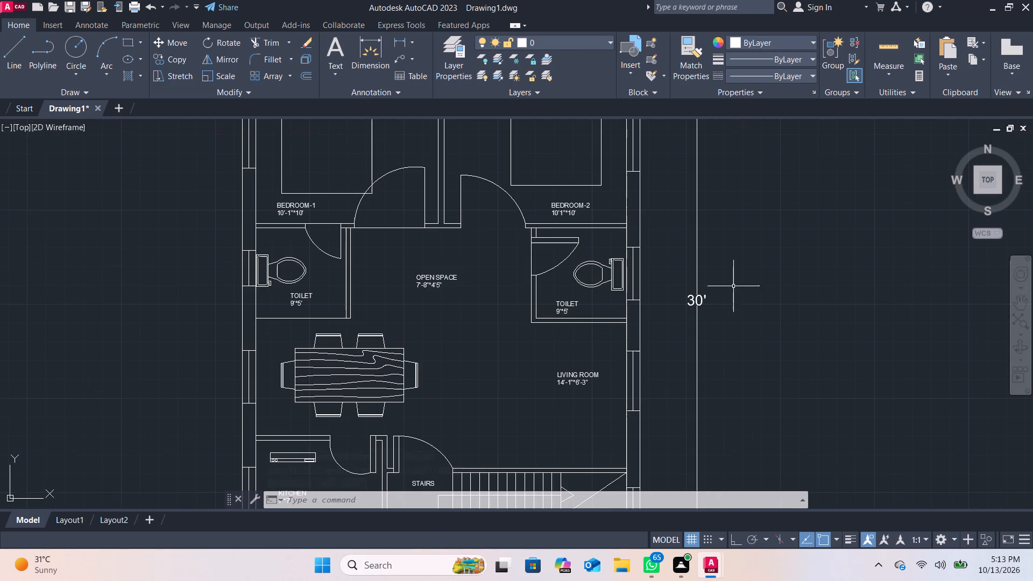
pyautogui.scroll(-1, 733, 286)
pyautogui.moveTo(724, 384); pyautogui.dragTo(737, 337, button='middle')
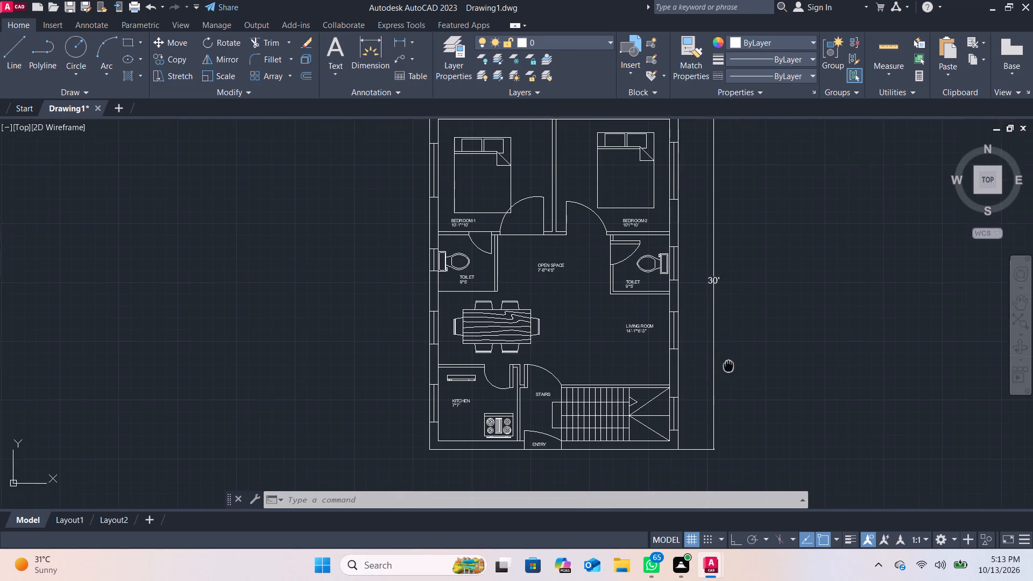
pyautogui.moveTo(737, 337); pyautogui.dragTo(751, 300, button='middle')
pyautogui.scroll(2, 644, 371)
pyautogui.scroll(-1, 530, 197)
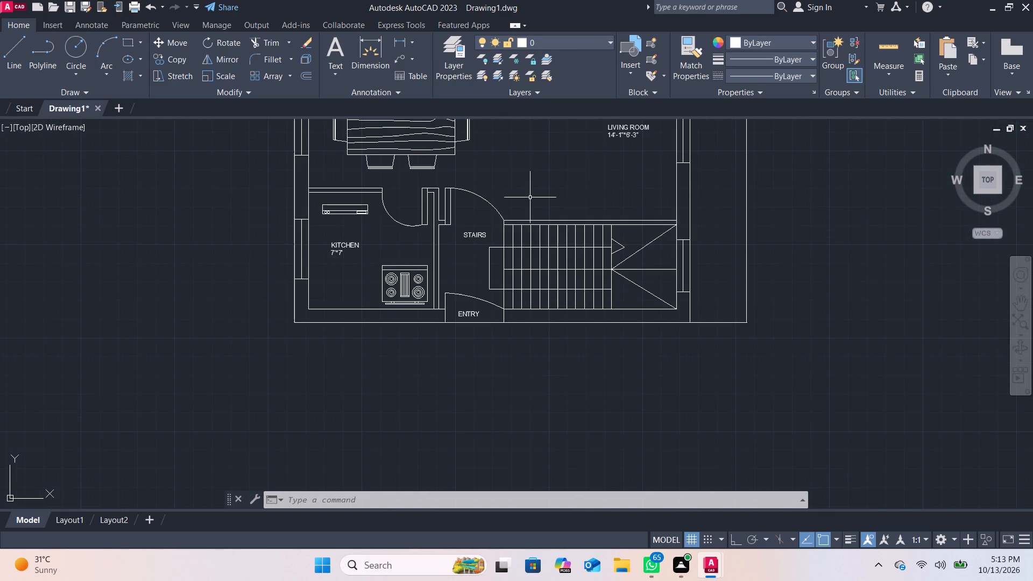
pyautogui.moveTo(530, 197); pyautogui.dragTo(543, 255, button='middle')
pyautogui.scroll(1, 618, 260)
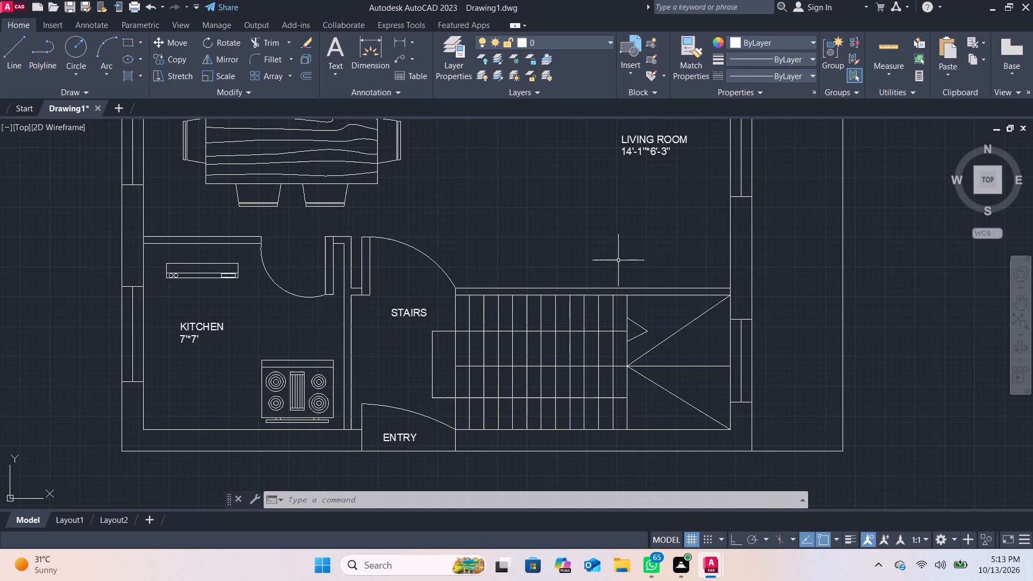
pyautogui.scroll(-1, 618, 260)
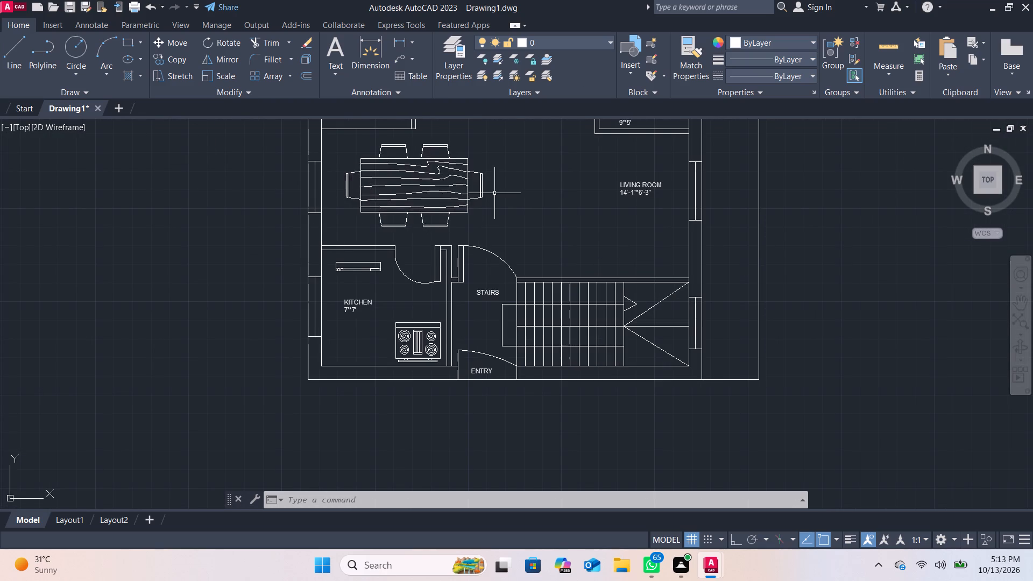
pyautogui.moveTo(494, 193); pyautogui.dragTo(507, 426, button='middle')
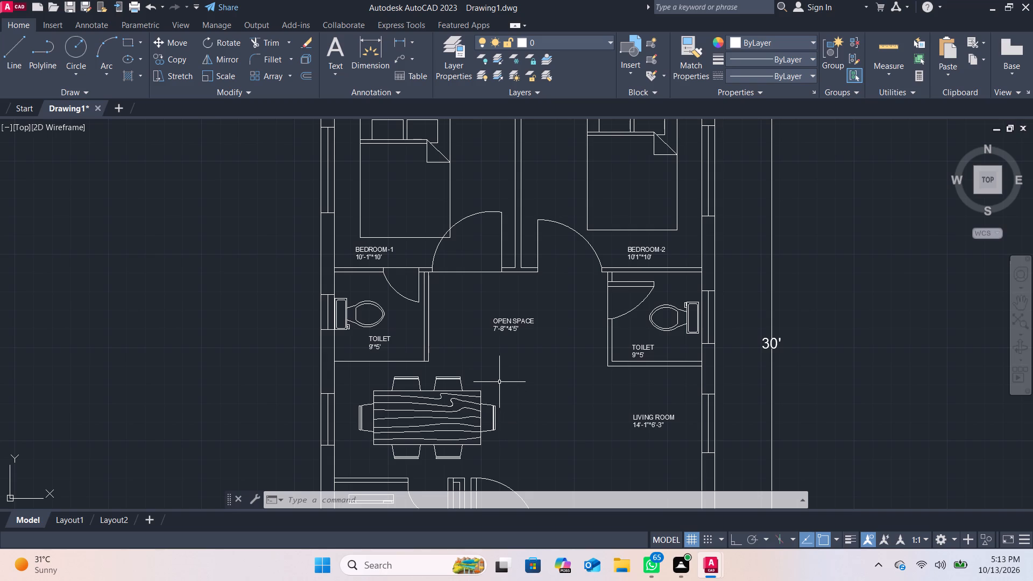
pyautogui.scroll(-1, 494, 374)
pyautogui.scroll(1, 527, 259)
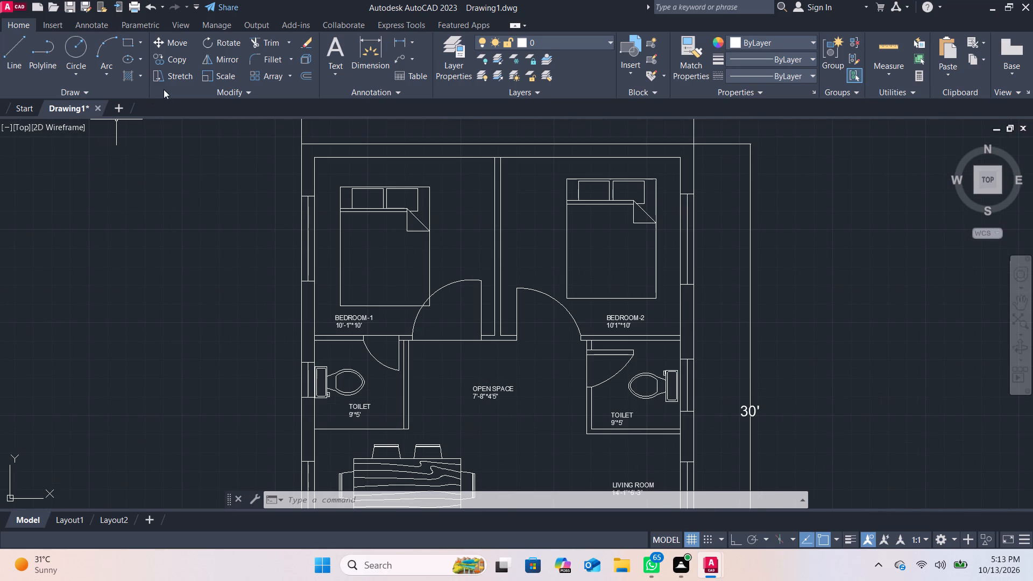
# Solid-hatch the north wall, the west and east wall segments beside the bedrooms, and the bedroom partition in grey 99,100,102.
pyautogui.click(142, 77)
pyautogui.click(148, 93)
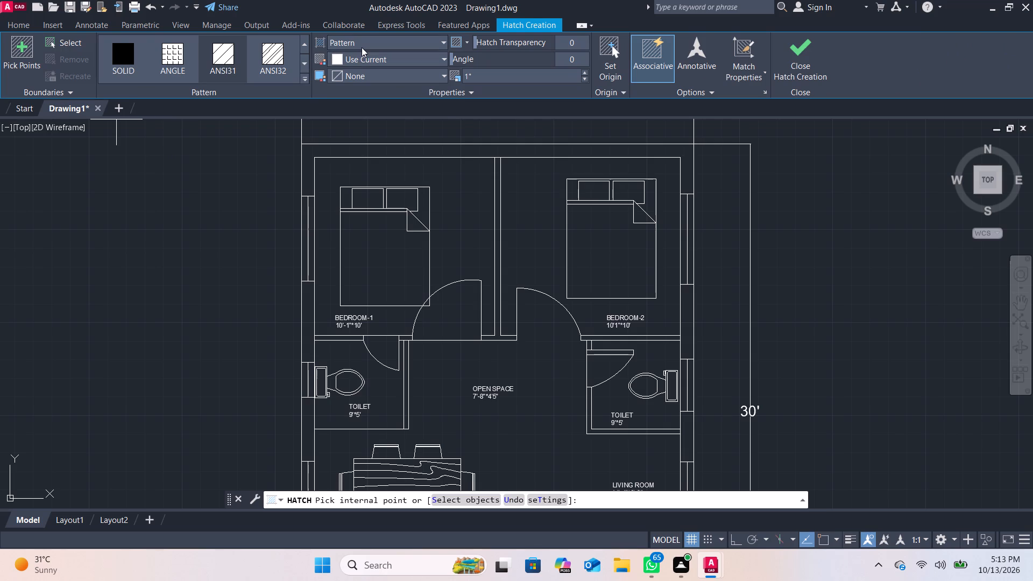
pyautogui.click(362, 47)
pyautogui.click(361, 60)
pyautogui.click(361, 60)
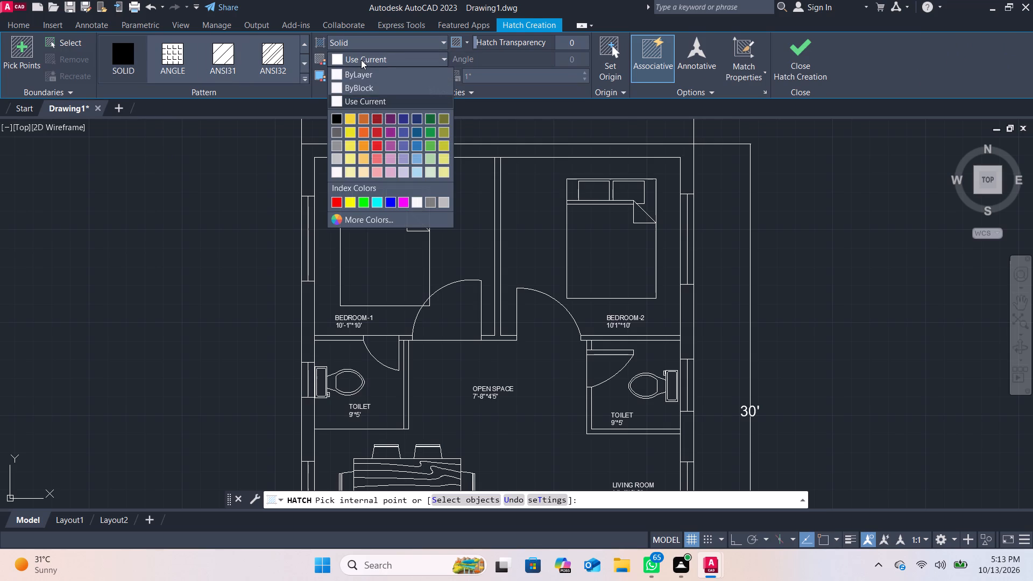
pyautogui.click(332, 127)
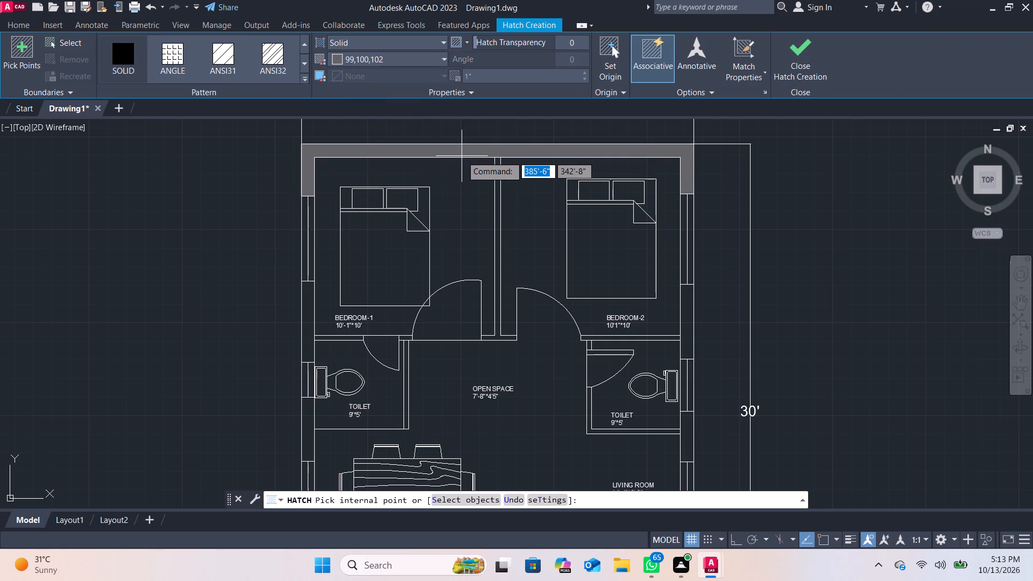
pyautogui.click(462, 156)
pyautogui.click(305, 299)
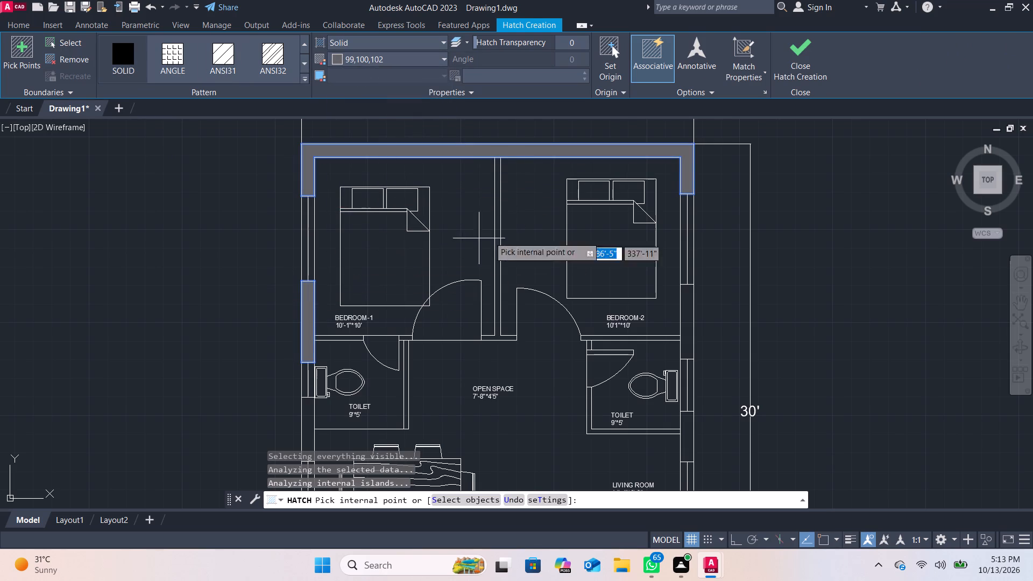
pyautogui.click(692, 303)
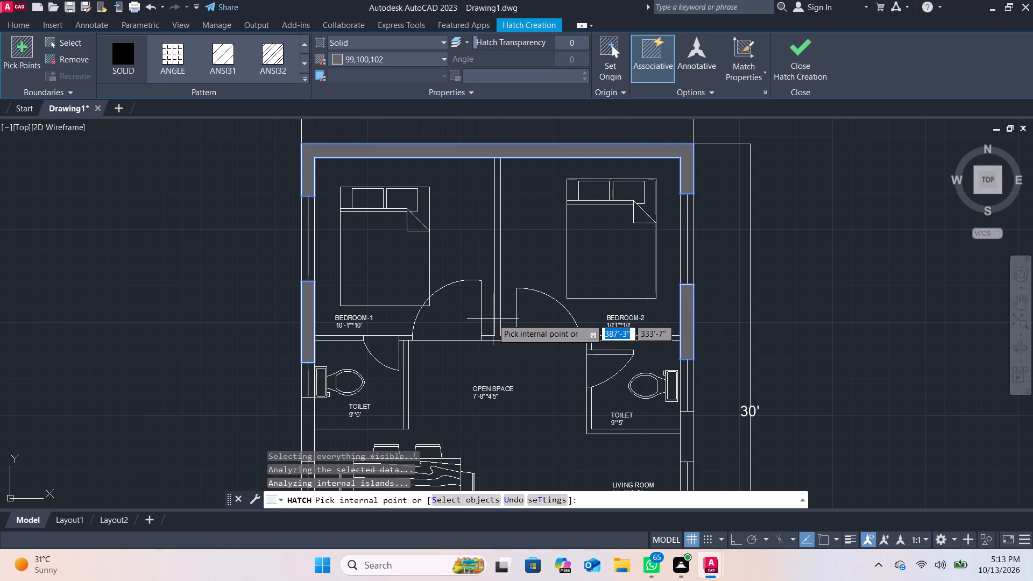
pyautogui.click(496, 309)
# Extend the solid hatch to the remaining outer wall segments on the south, east and west sides, leaving window and entry openings unfilled.
pyautogui.scroll(-3, 540, 262)
pyautogui.moveTo(541, 317); pyautogui.dragTo(545, 268, button='middle')
pyautogui.scroll(3, 552, 329)
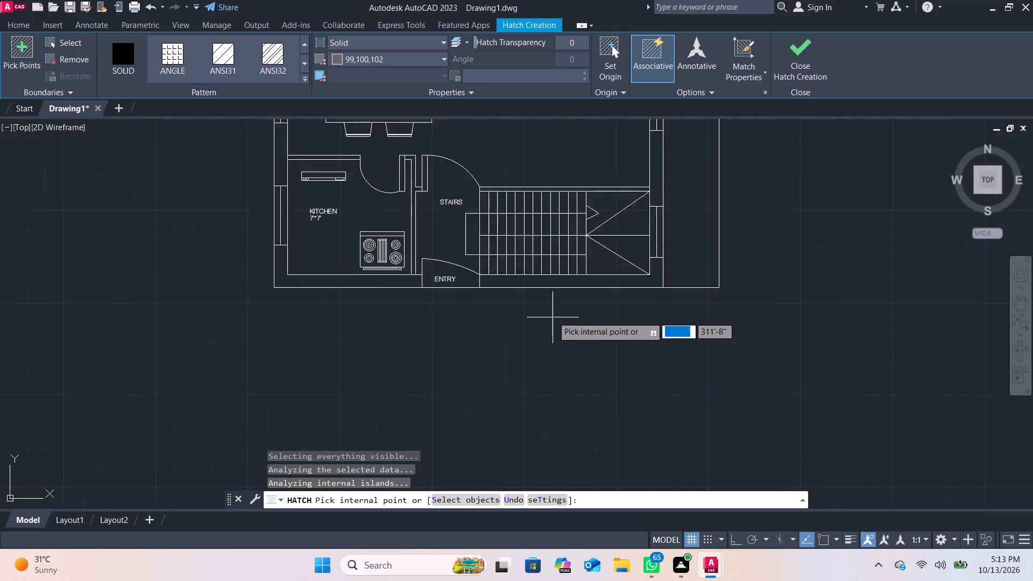
pyautogui.scroll(1, 553, 316)
pyautogui.click(546, 258)
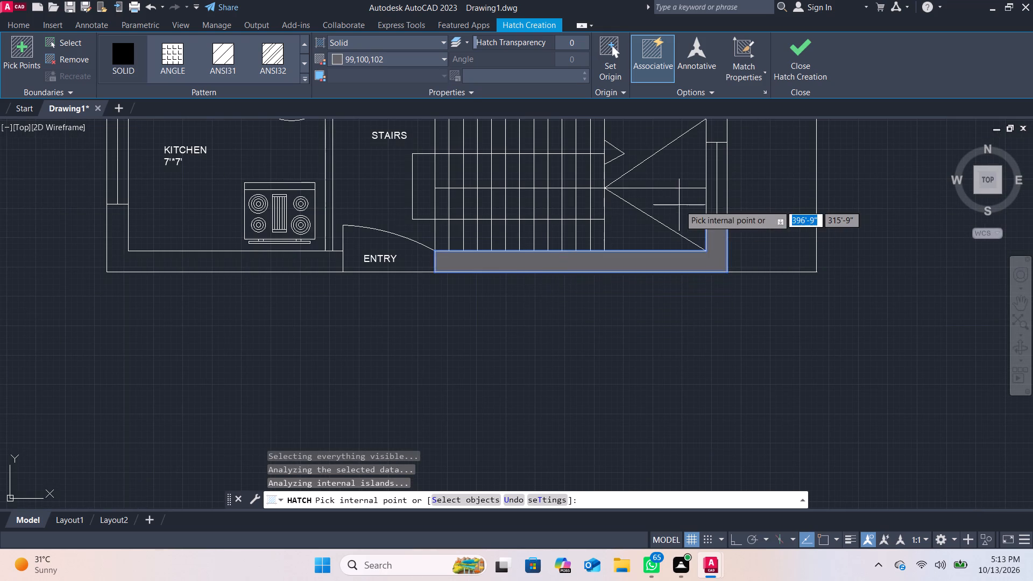
pyautogui.scroll(-1, 680, 205)
pyautogui.moveTo(680, 205); pyautogui.dragTo(685, 342, button='middle')
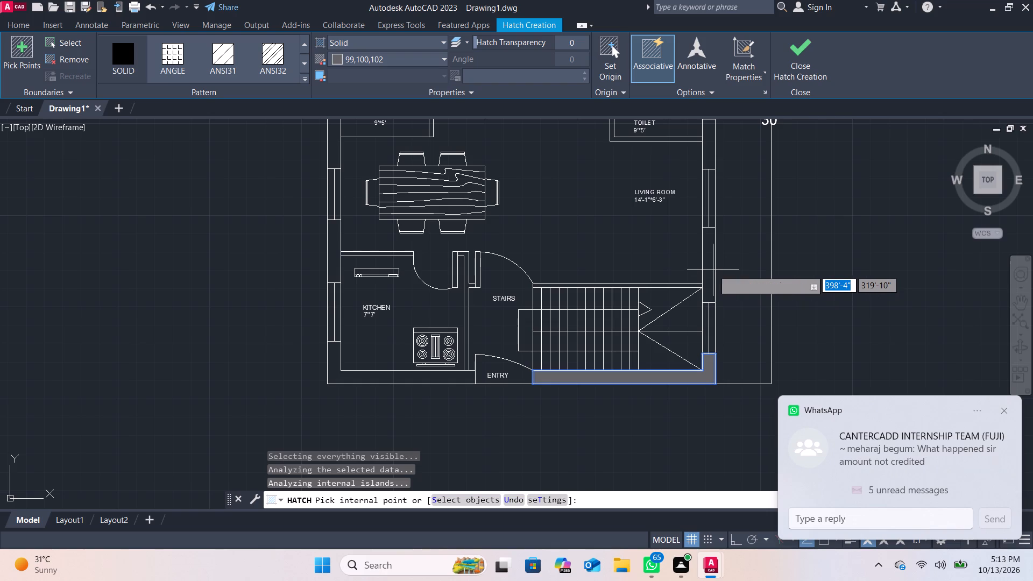
pyautogui.click(710, 268)
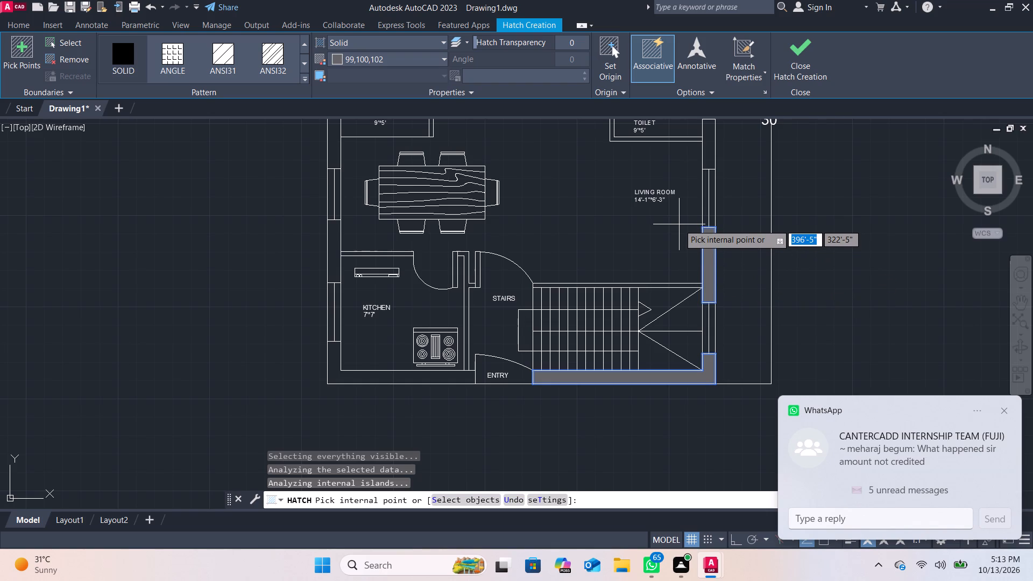
pyautogui.moveTo(683, 229); pyautogui.dragTo(690, 329, button='middle')
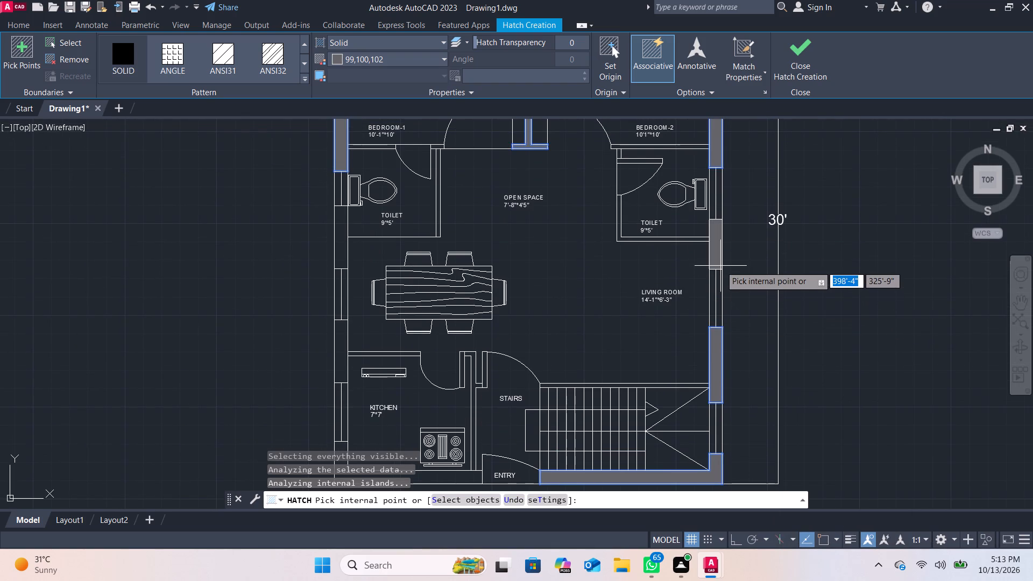
pyautogui.click(719, 258)
pyautogui.click(337, 251)
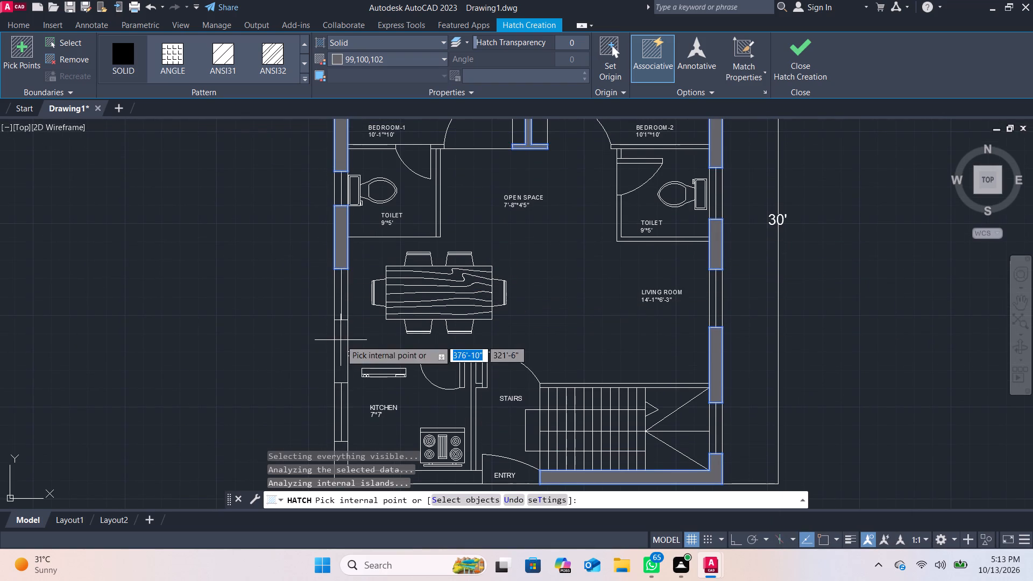
pyautogui.click(341, 340)
pyautogui.scroll(-2, 343, 330)
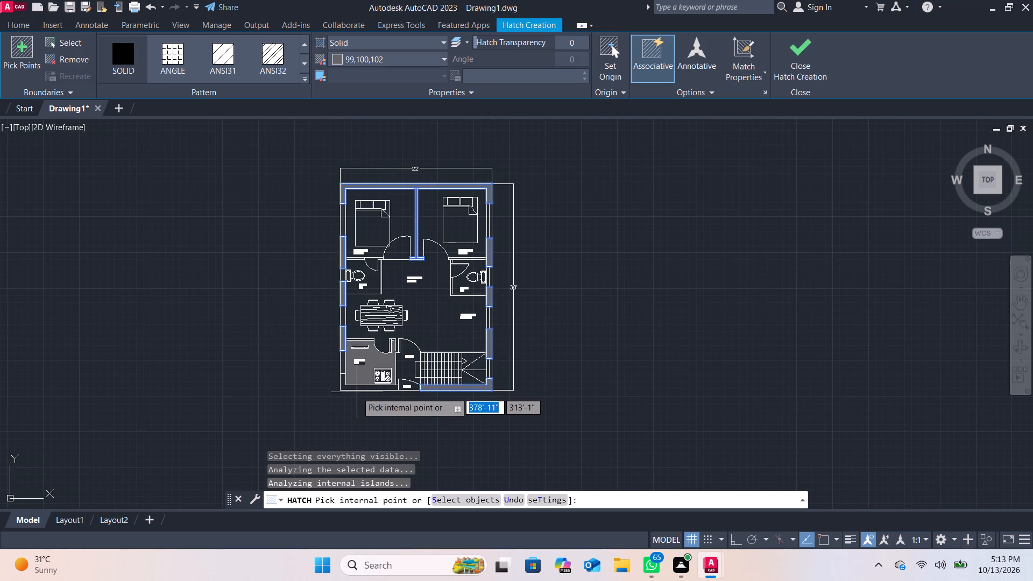
pyautogui.click(355, 388)
# Add the kitchen's north and east walls and the wall north of the staircase to the solid hatch.
pyautogui.scroll(2, 385, 327)
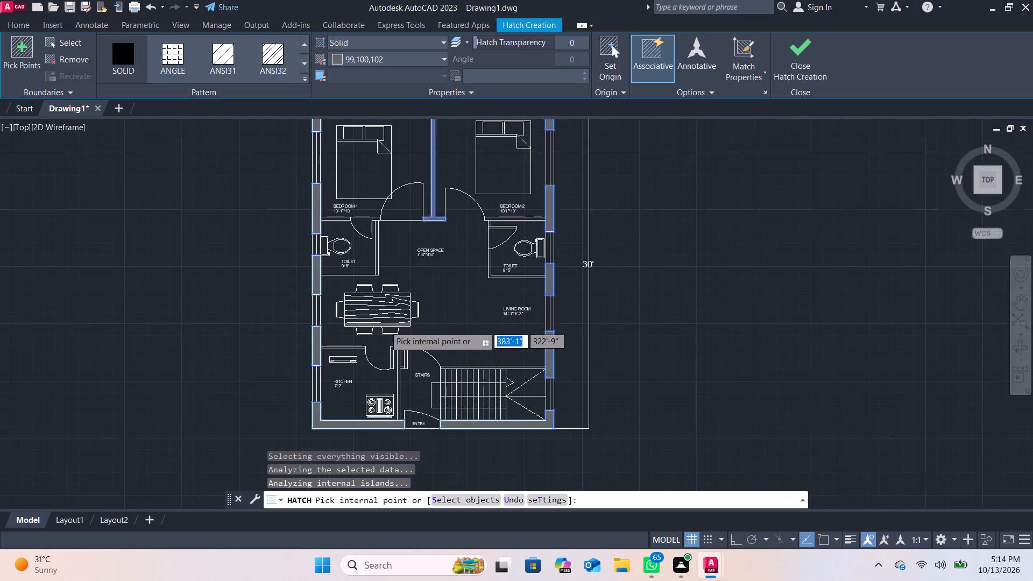
pyautogui.scroll(1, 385, 326)
pyautogui.moveTo(721, 360); pyautogui.dragTo(759, 257, button='middle')
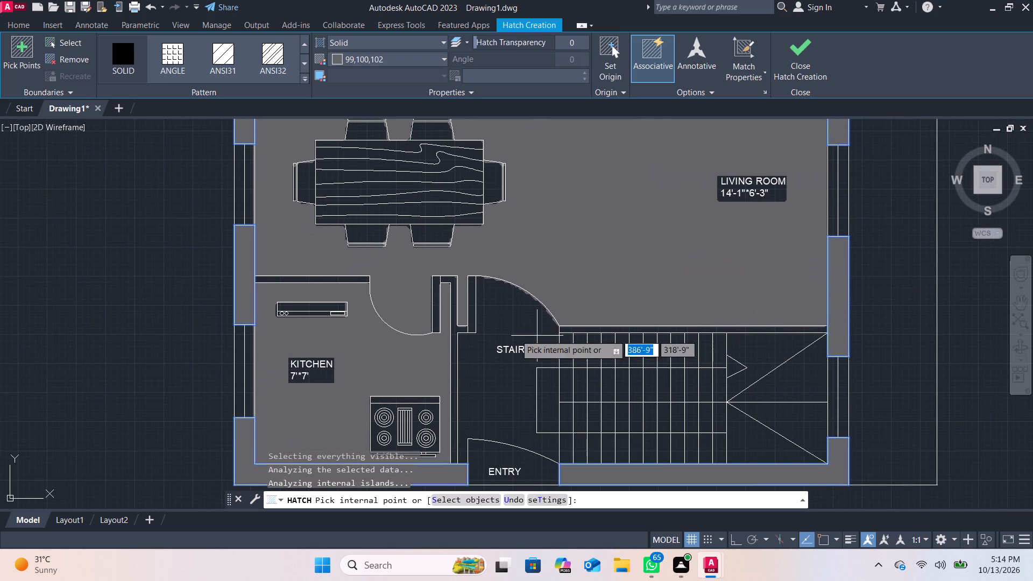
pyautogui.click(331, 280)
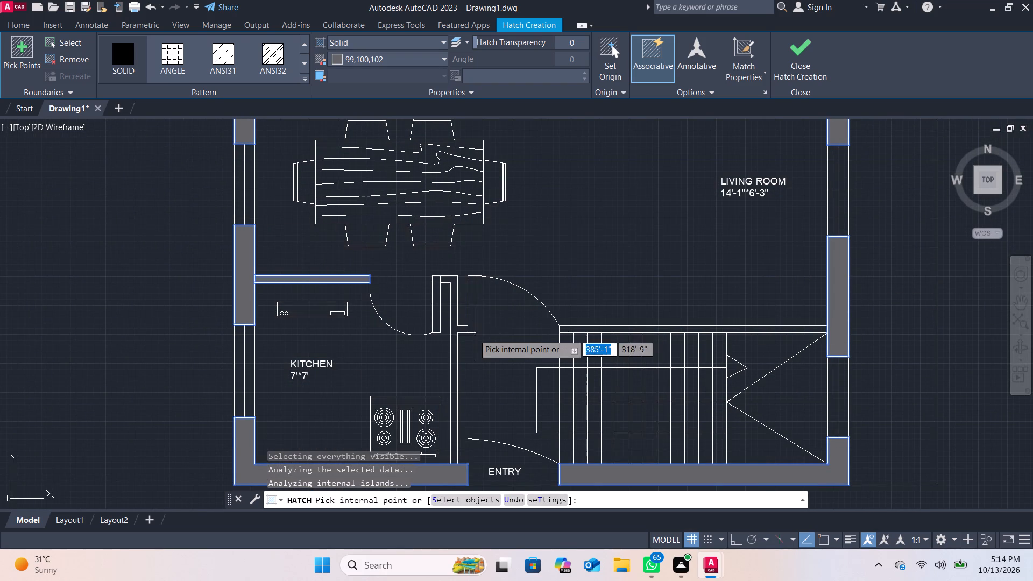
pyautogui.click(452, 335)
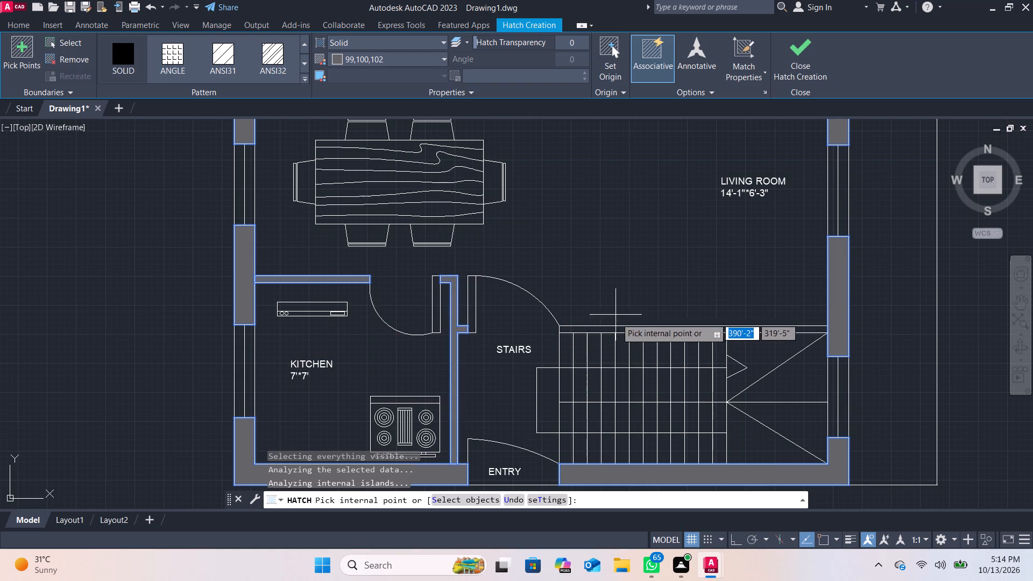
pyautogui.click(618, 333)
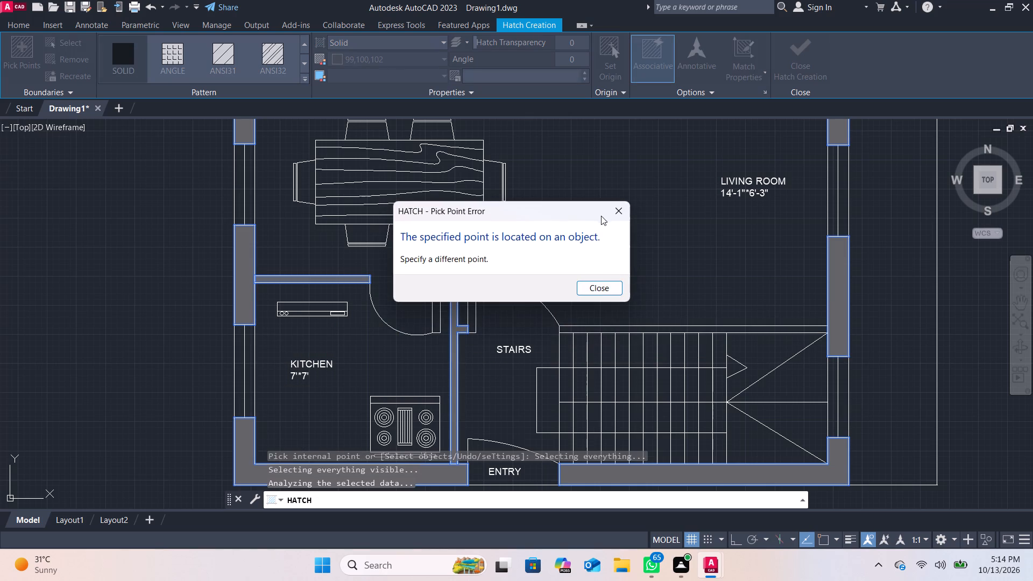
pyautogui.click(617, 208)
pyautogui.click(663, 331)
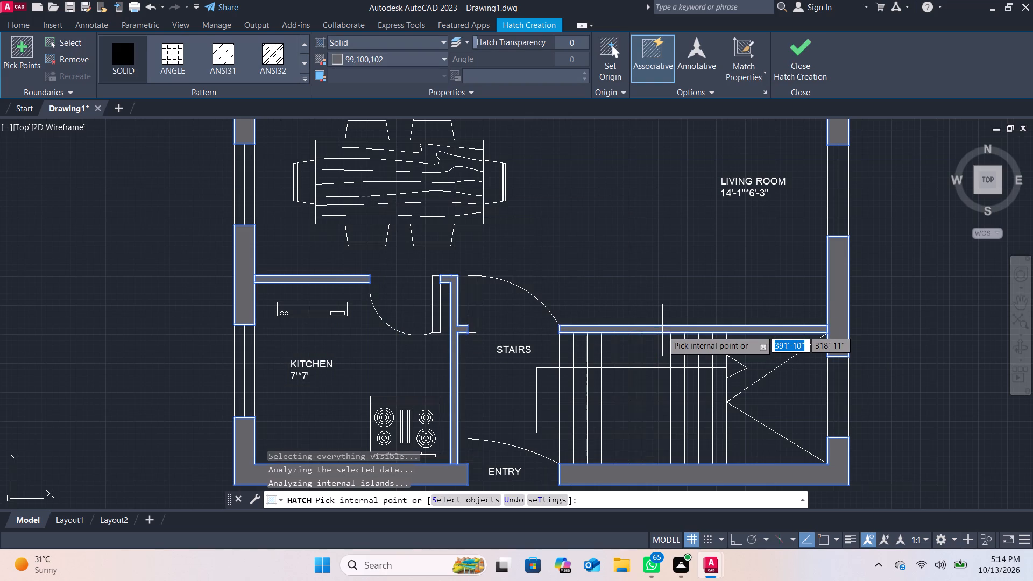
# Add both toilets' partition walls and the bedrooms' south walls to the solid hatch, and finish the hatch.
pyautogui.moveTo(634, 279); pyautogui.dragTo(640, 431, button='middle')
pyautogui.scroll(-2, 597, 313)
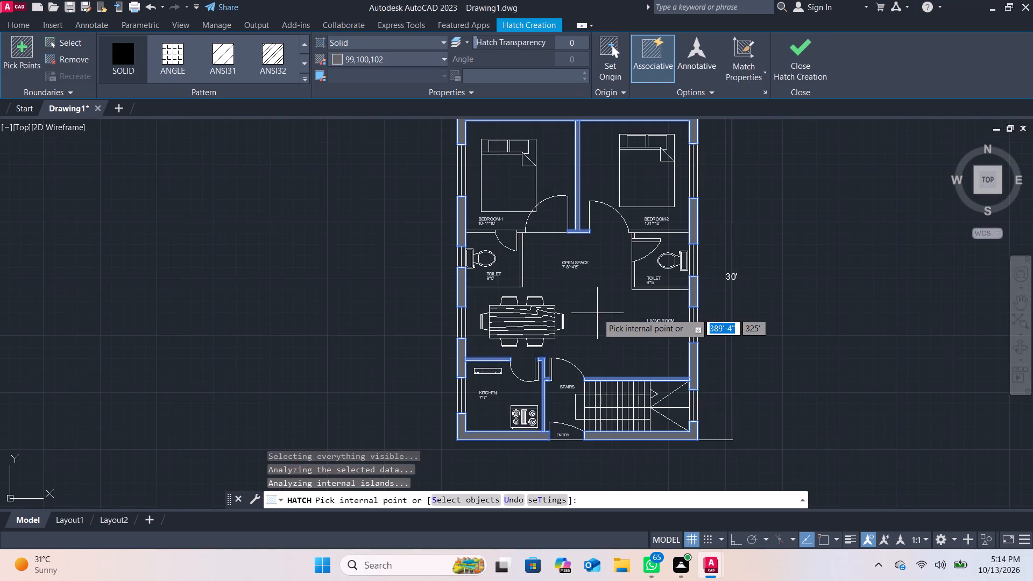
pyautogui.scroll(2, 555, 284)
pyautogui.click(465, 260)
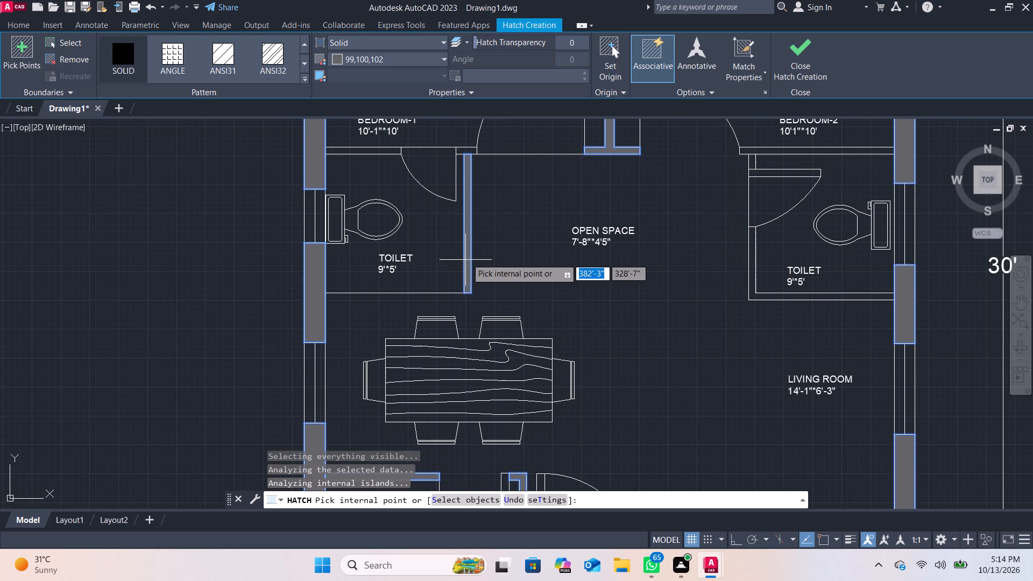
pyautogui.click(749, 251)
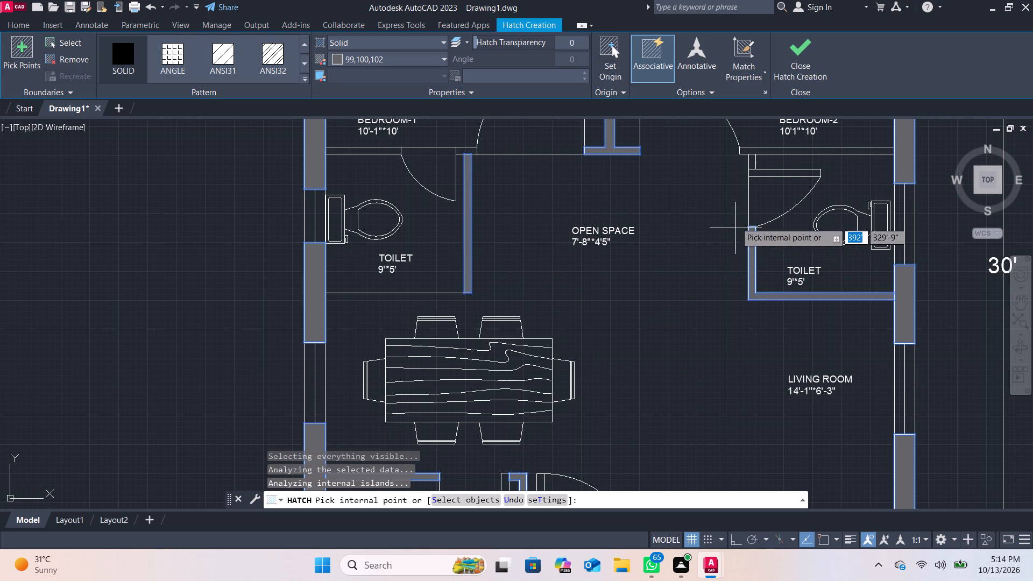
pyautogui.click(783, 149)
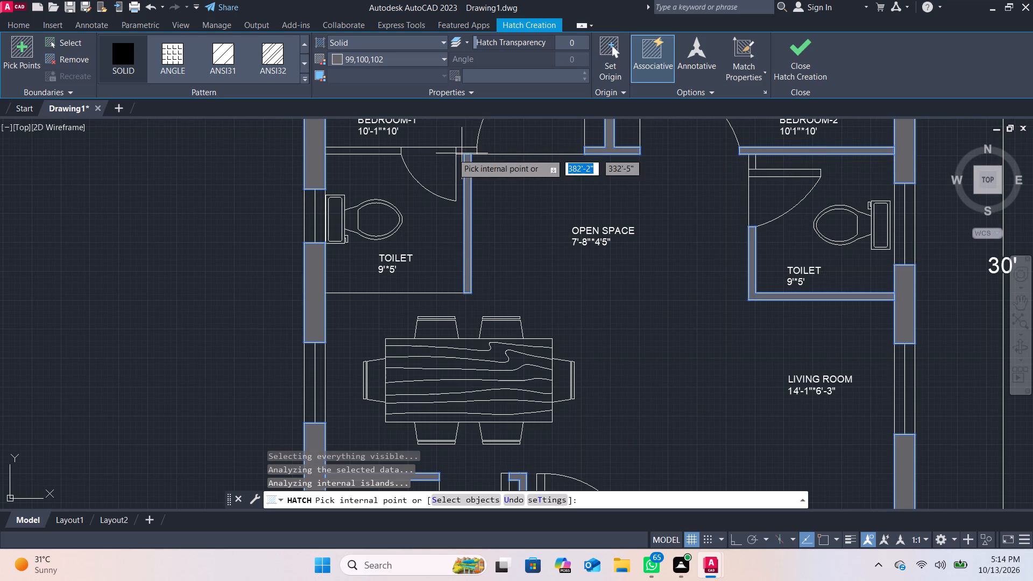
pyautogui.click(382, 153)
pyautogui.scroll(-1, 630, 201)
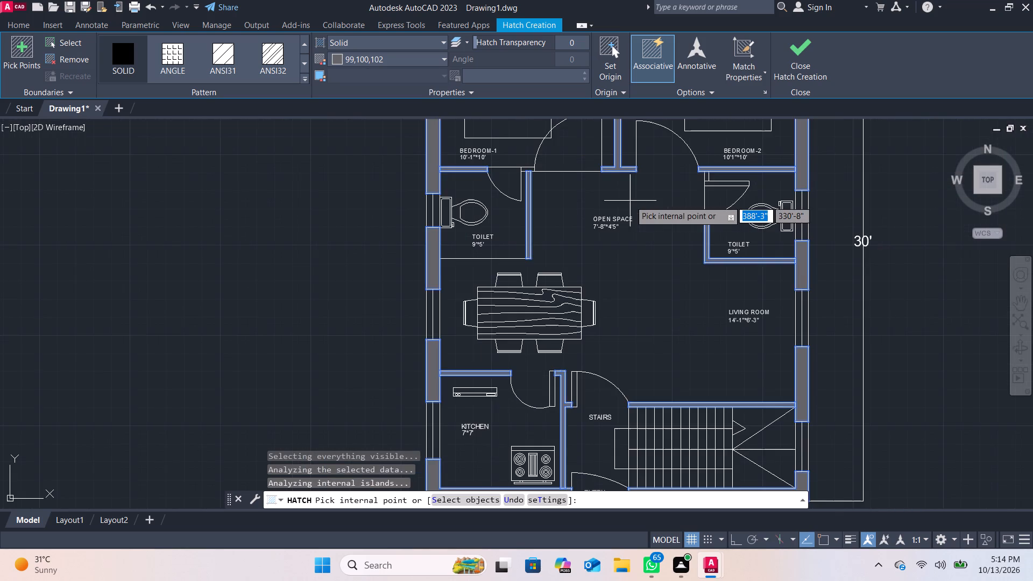
pyautogui.moveTo(630, 201); pyautogui.dragTo(634, 366, button='middle')
pyautogui.scroll(-2, 683, 284)
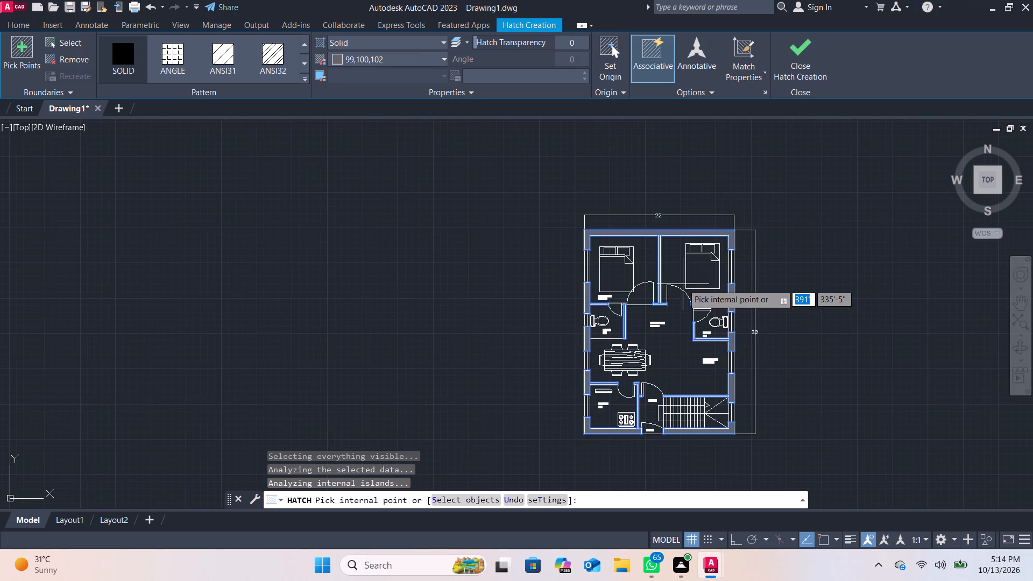
pyautogui.click(798, 65)
# Examine the wall hatching across the whole plan and around the east toilet.
pyautogui.scroll(2, 815, 316)
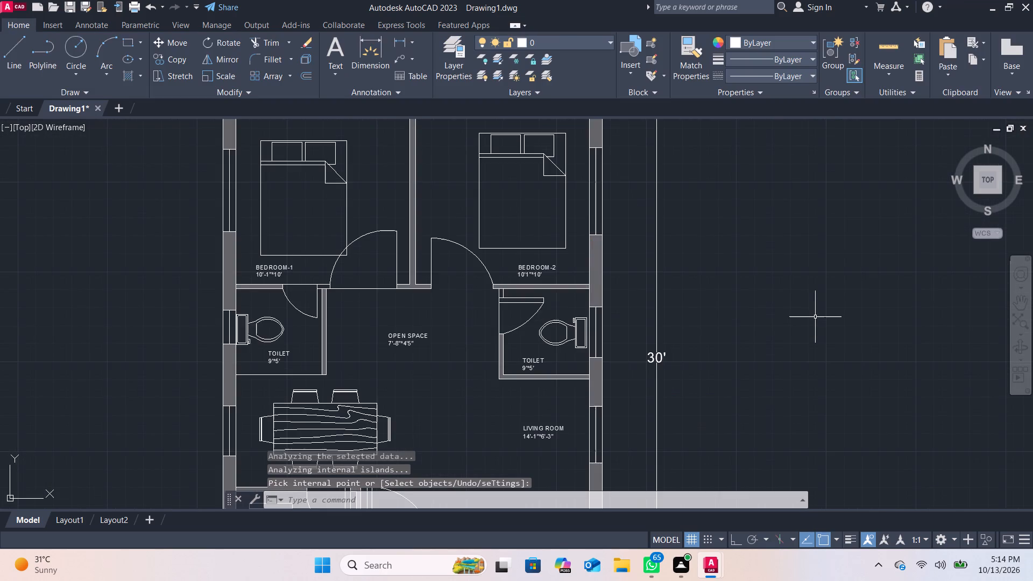
pyautogui.scroll(-1, 815, 317)
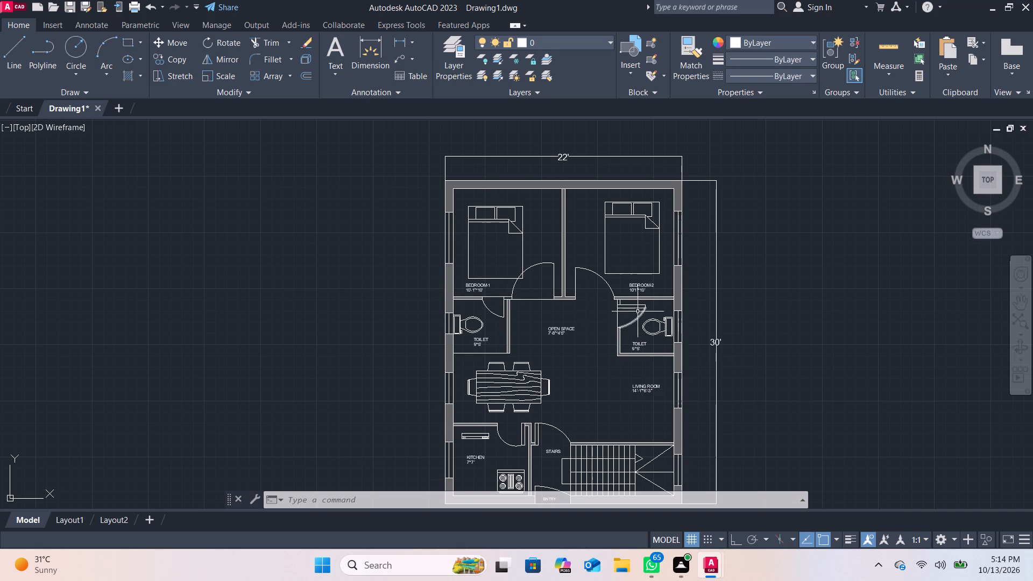
pyautogui.scroll(-2, 676, 322)
pyautogui.scroll(1, 743, 371)
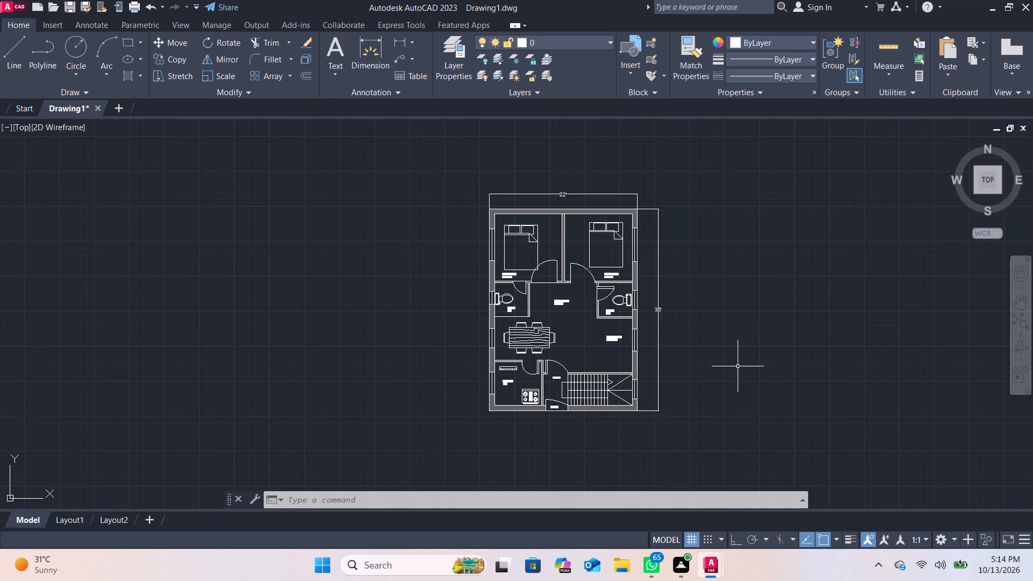
pyautogui.scroll(1, 701, 356)
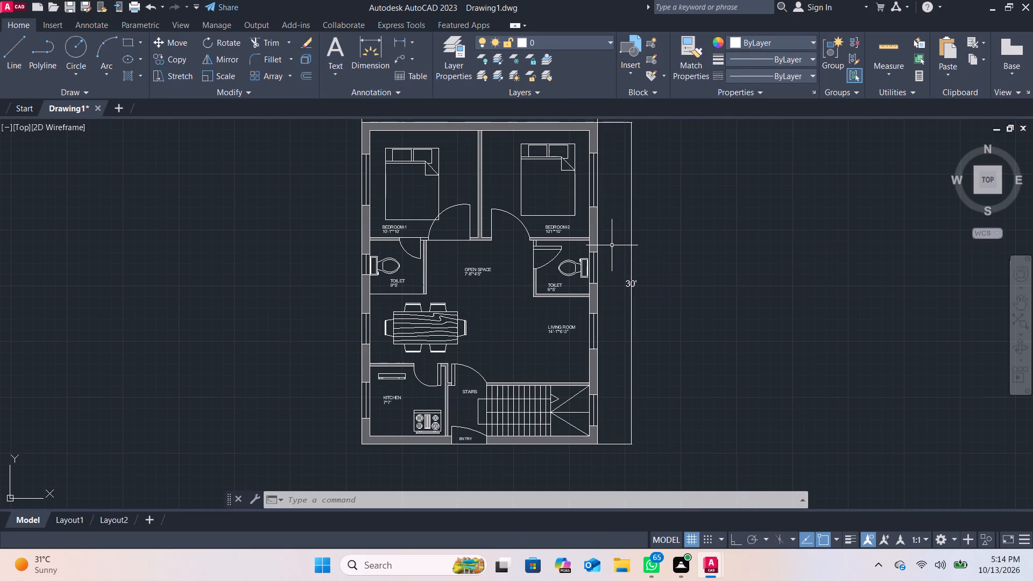
pyautogui.scroll(2, 592, 292)
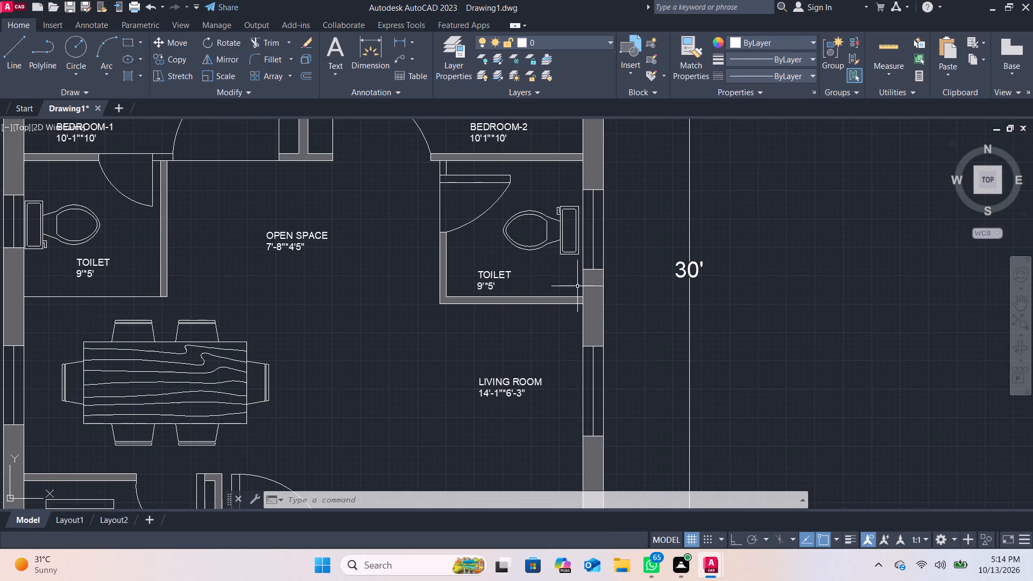
pyautogui.scroll(1, 535, 286)
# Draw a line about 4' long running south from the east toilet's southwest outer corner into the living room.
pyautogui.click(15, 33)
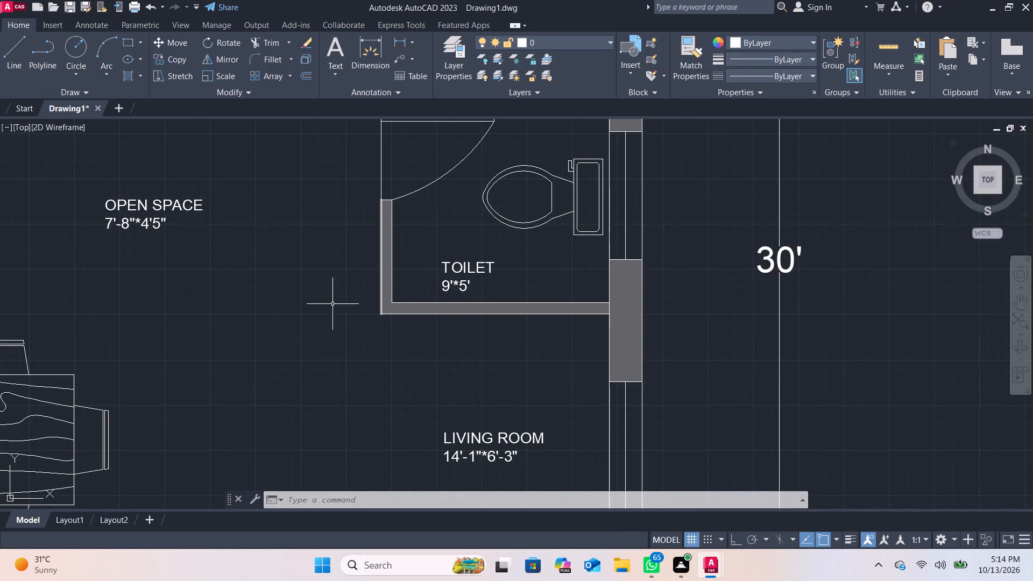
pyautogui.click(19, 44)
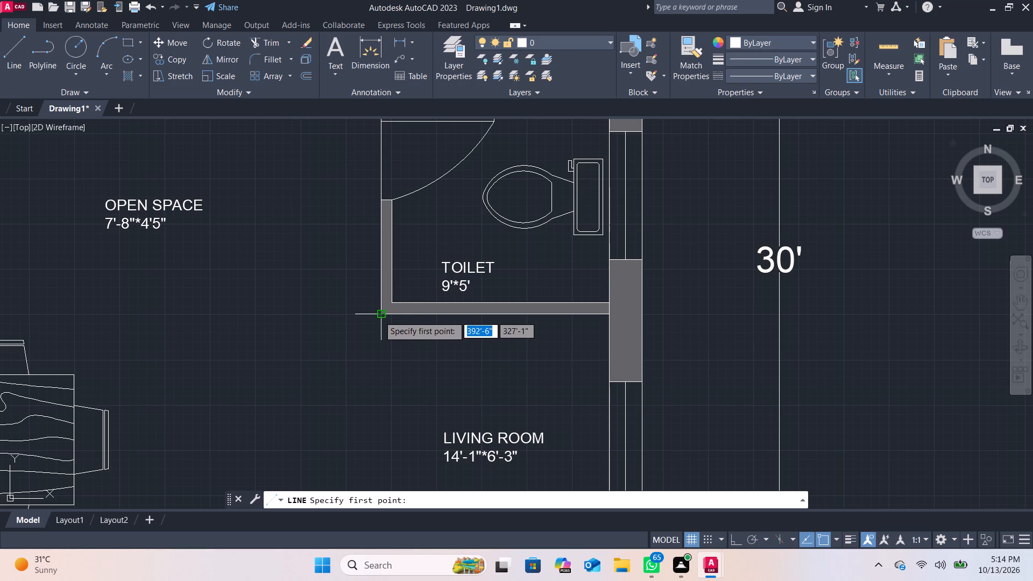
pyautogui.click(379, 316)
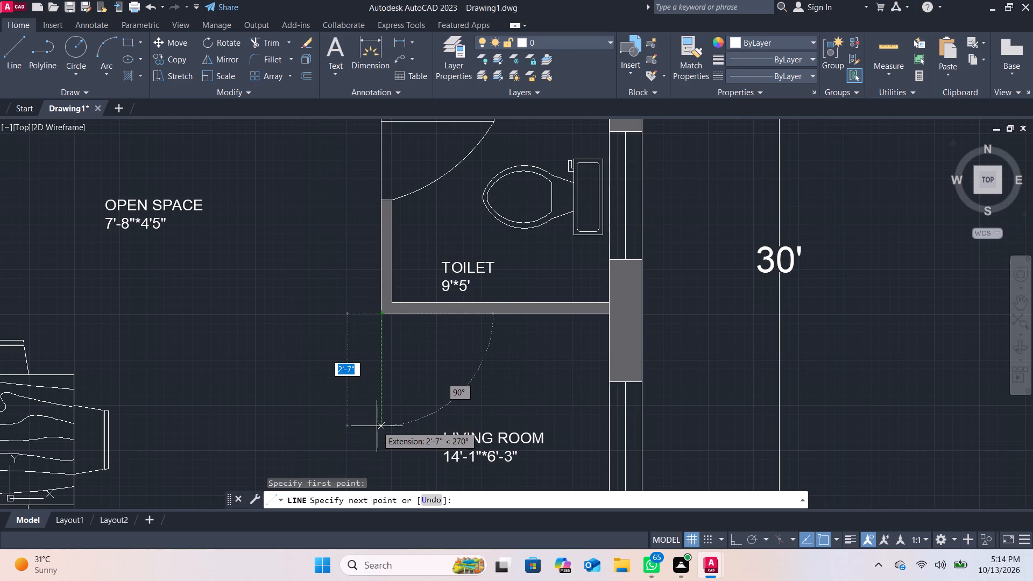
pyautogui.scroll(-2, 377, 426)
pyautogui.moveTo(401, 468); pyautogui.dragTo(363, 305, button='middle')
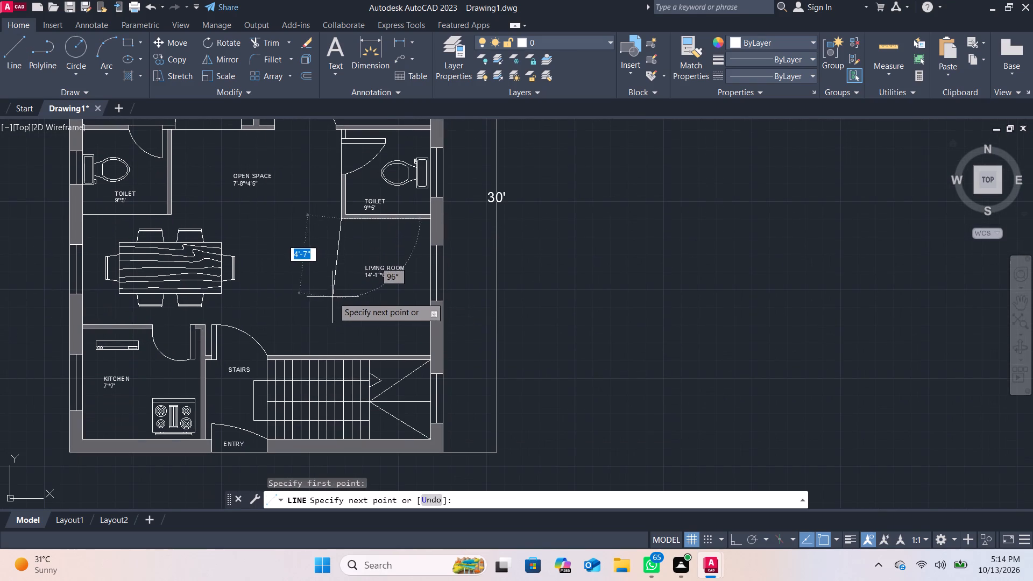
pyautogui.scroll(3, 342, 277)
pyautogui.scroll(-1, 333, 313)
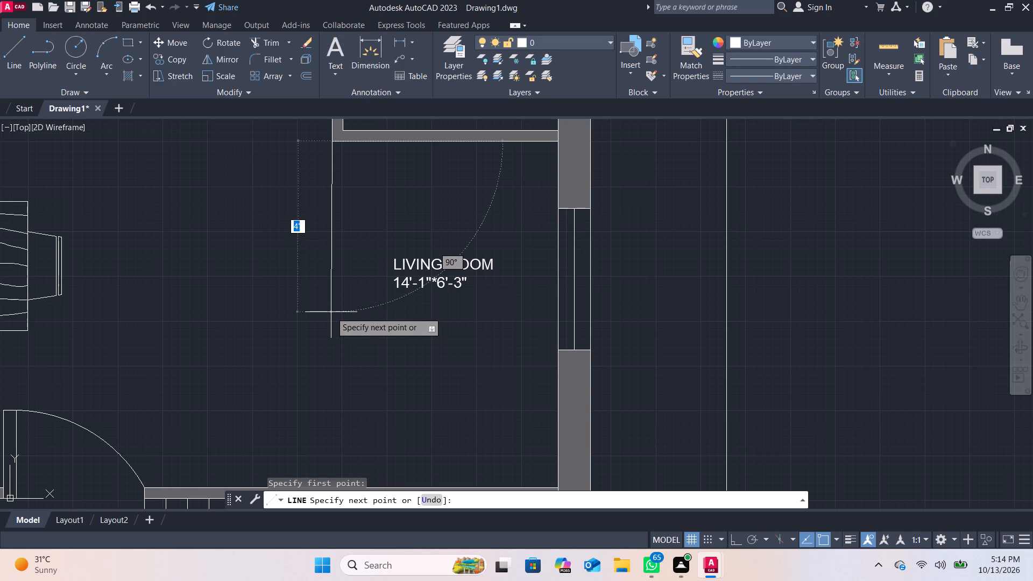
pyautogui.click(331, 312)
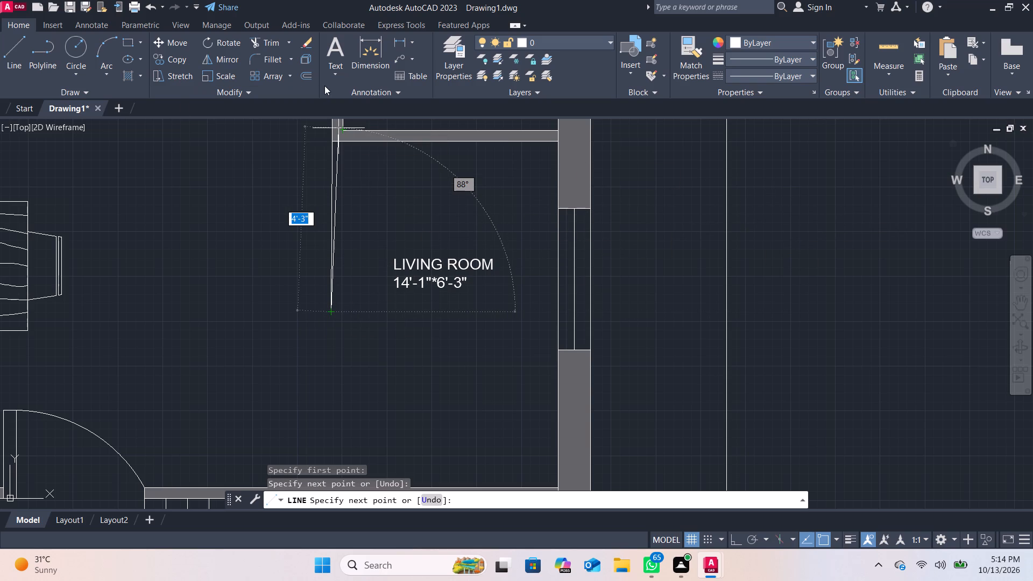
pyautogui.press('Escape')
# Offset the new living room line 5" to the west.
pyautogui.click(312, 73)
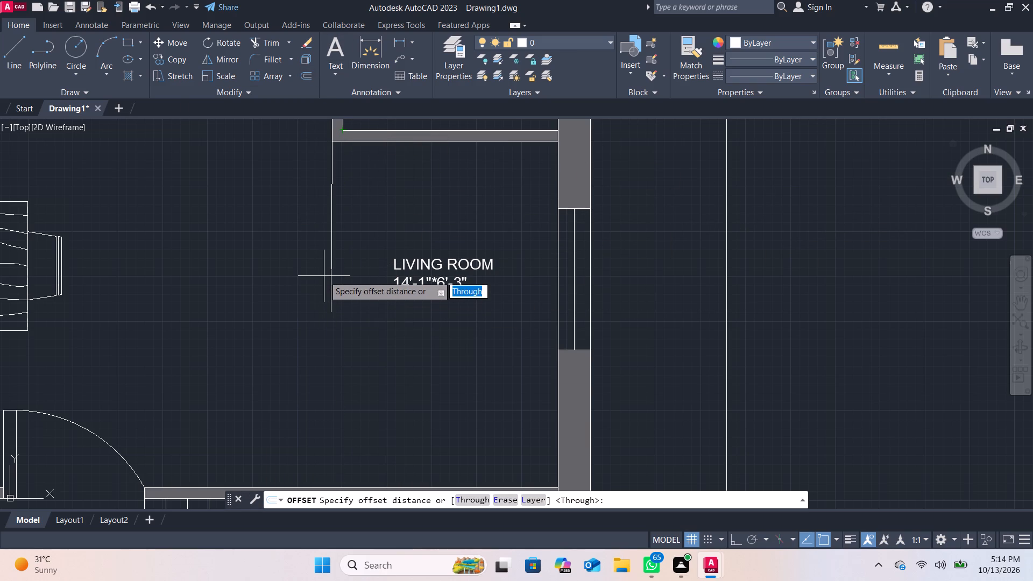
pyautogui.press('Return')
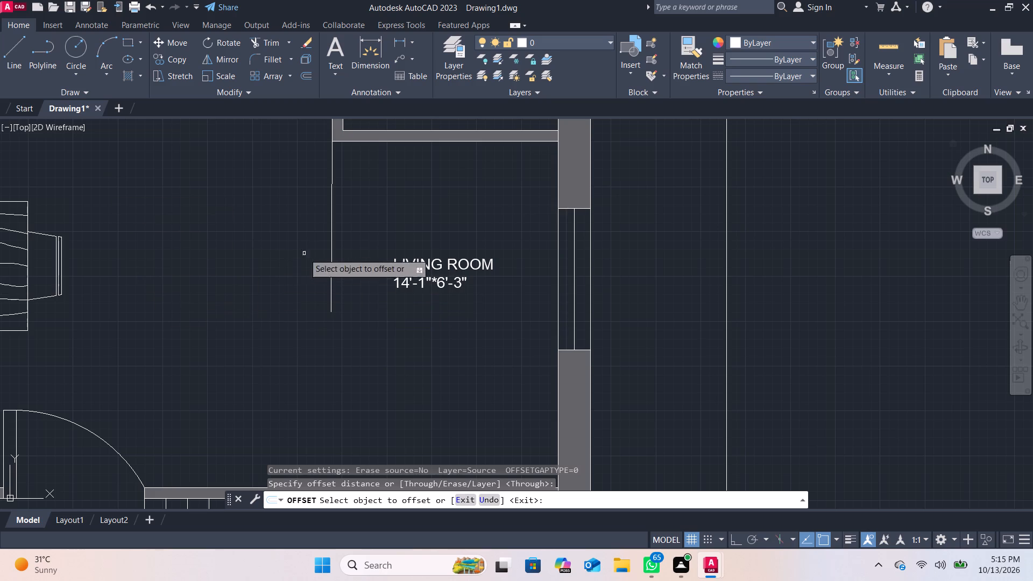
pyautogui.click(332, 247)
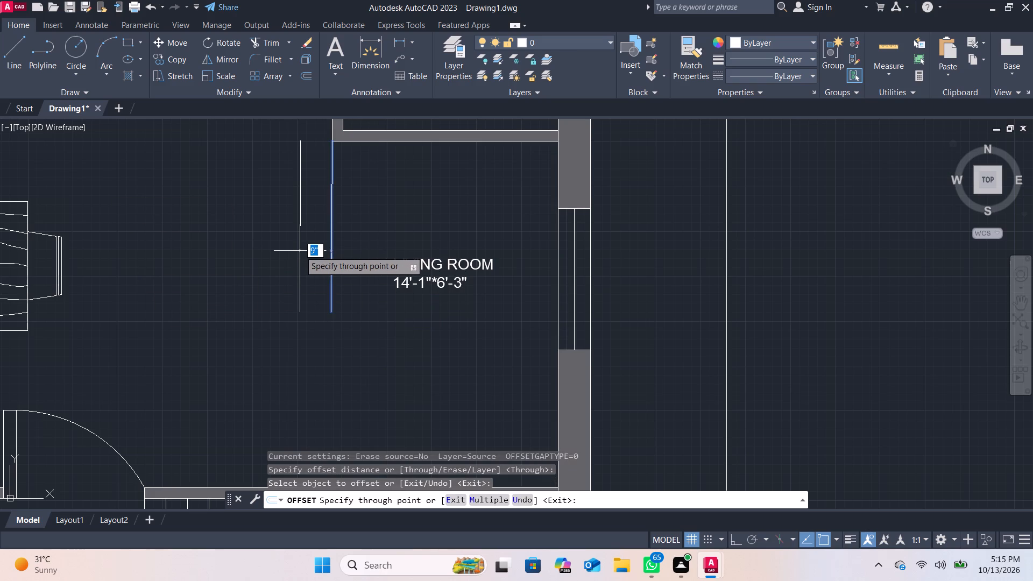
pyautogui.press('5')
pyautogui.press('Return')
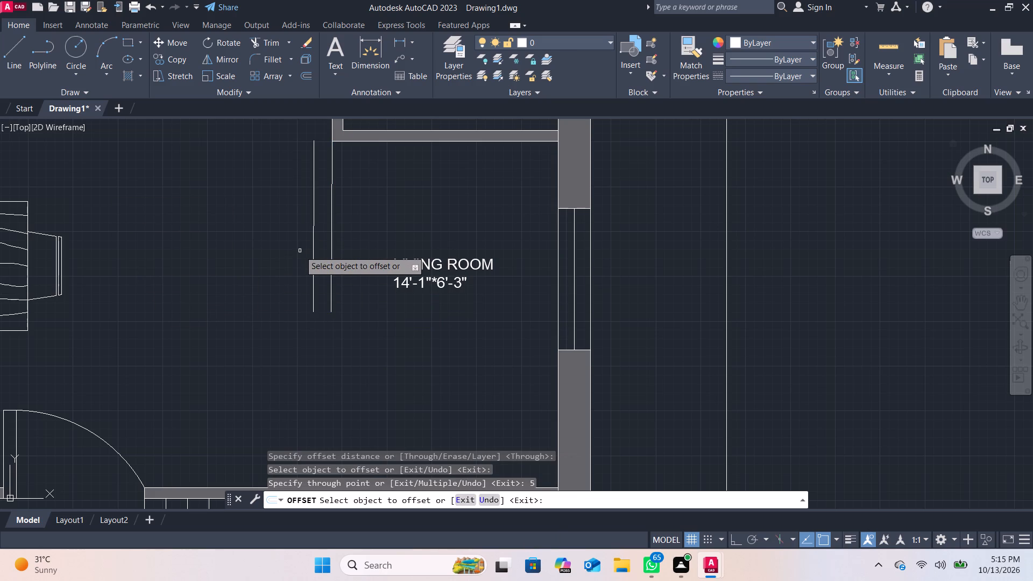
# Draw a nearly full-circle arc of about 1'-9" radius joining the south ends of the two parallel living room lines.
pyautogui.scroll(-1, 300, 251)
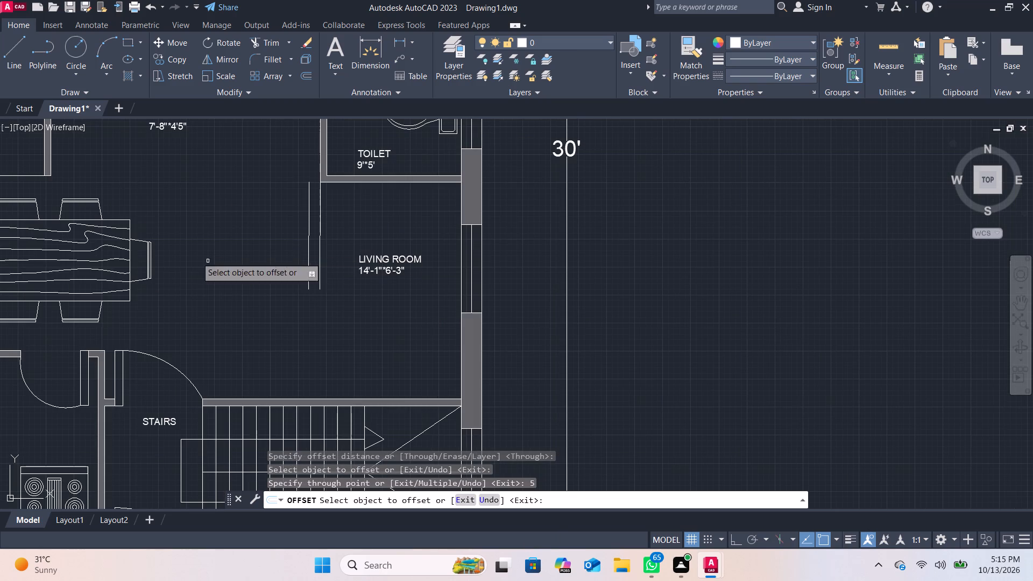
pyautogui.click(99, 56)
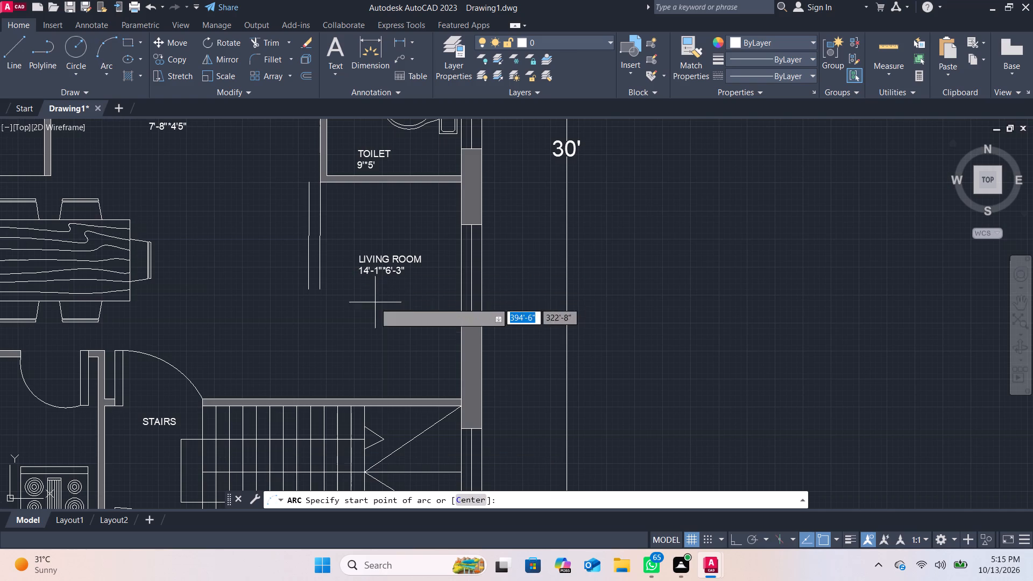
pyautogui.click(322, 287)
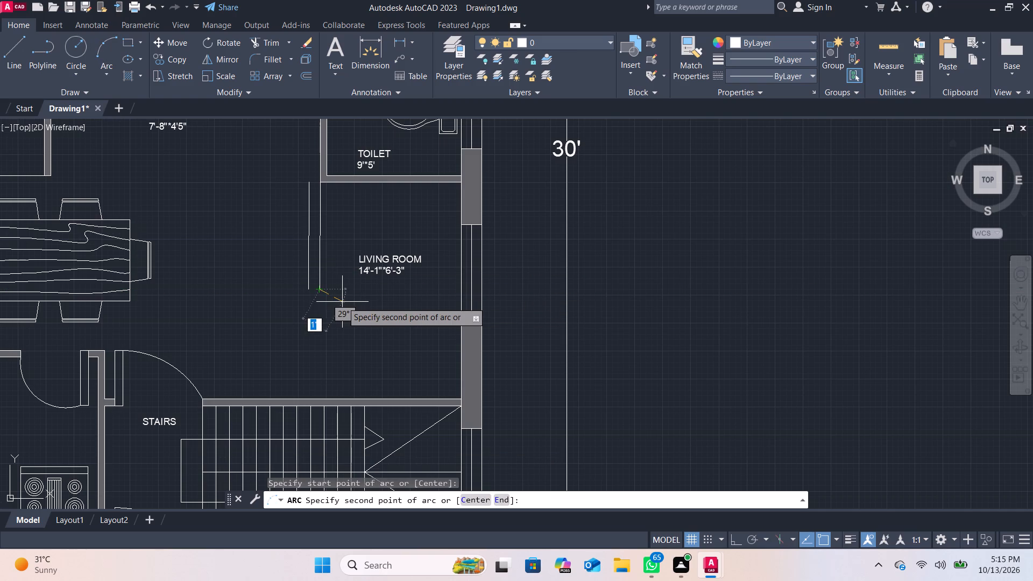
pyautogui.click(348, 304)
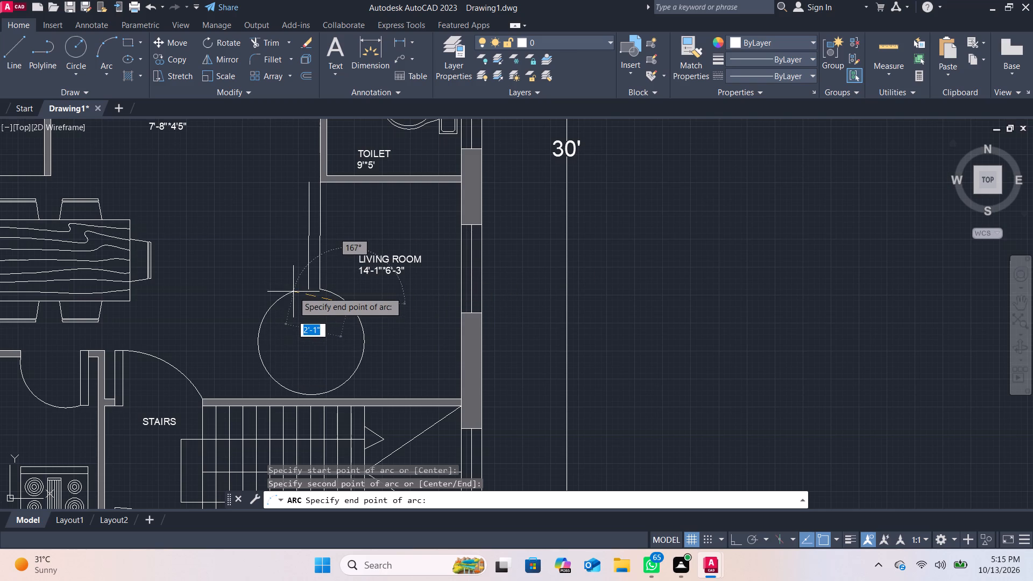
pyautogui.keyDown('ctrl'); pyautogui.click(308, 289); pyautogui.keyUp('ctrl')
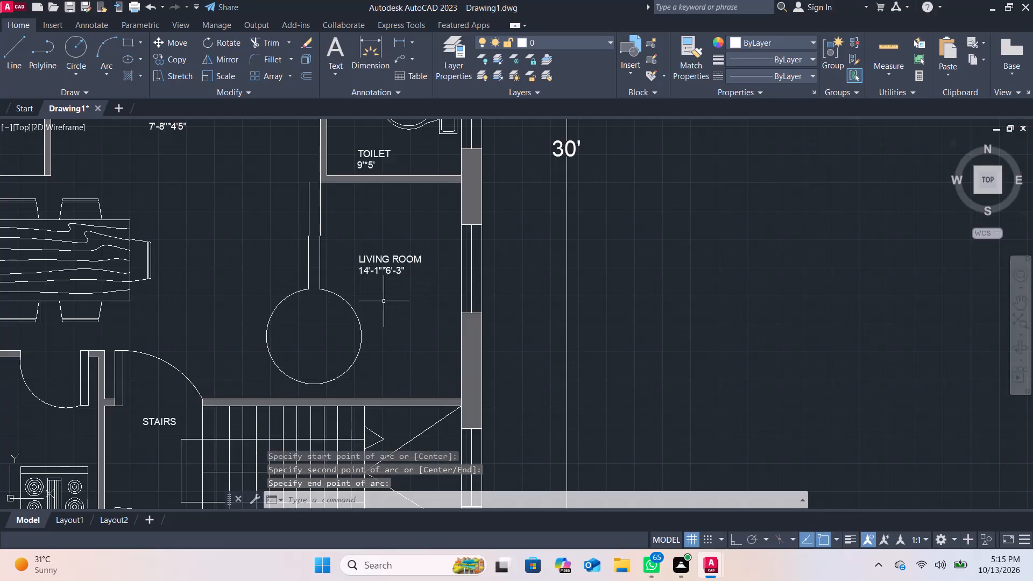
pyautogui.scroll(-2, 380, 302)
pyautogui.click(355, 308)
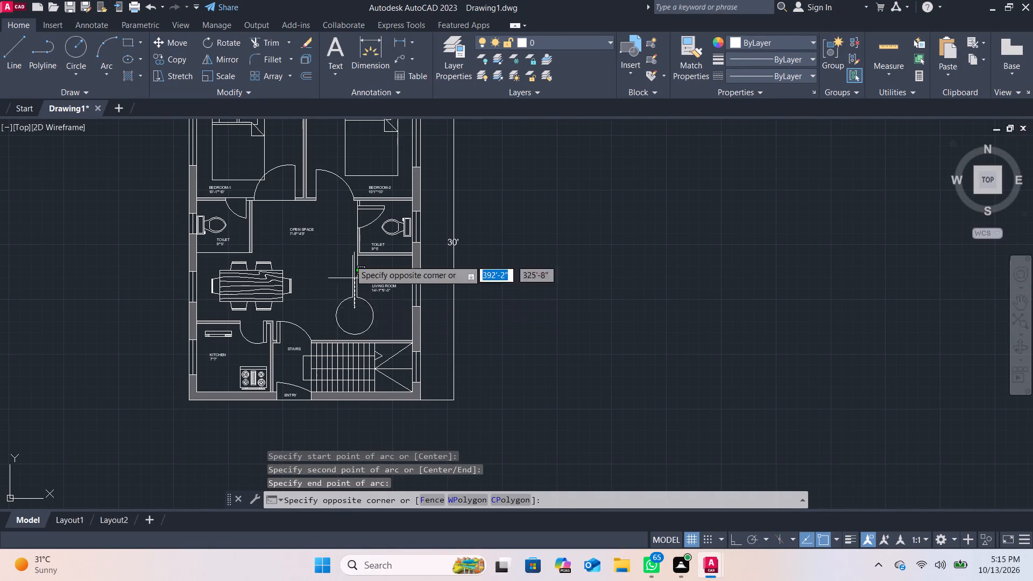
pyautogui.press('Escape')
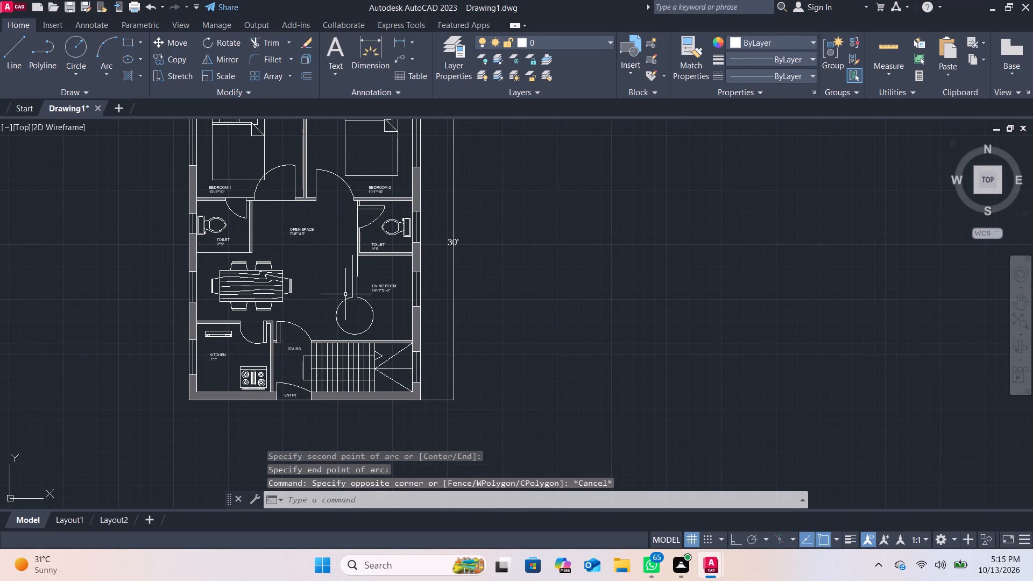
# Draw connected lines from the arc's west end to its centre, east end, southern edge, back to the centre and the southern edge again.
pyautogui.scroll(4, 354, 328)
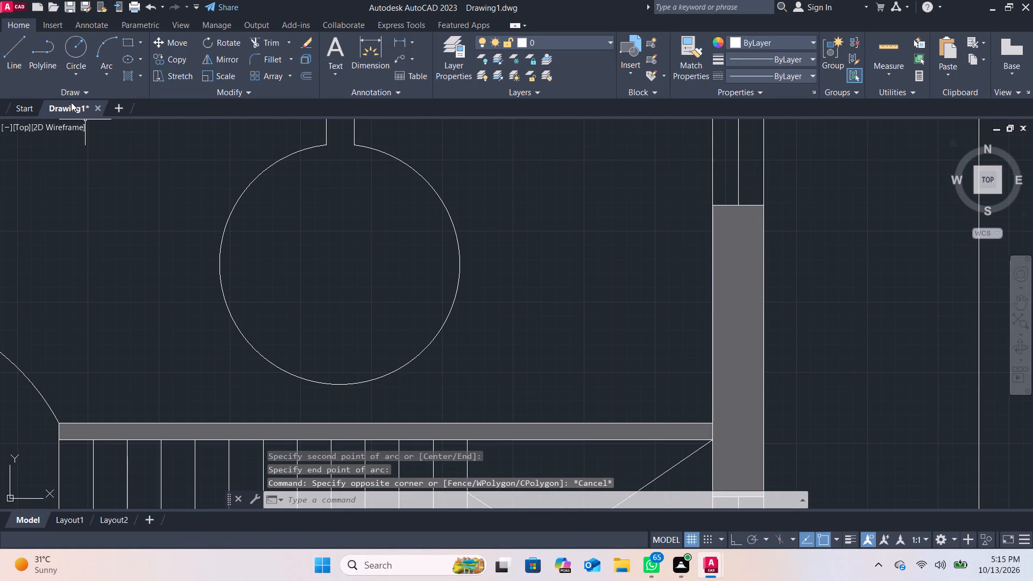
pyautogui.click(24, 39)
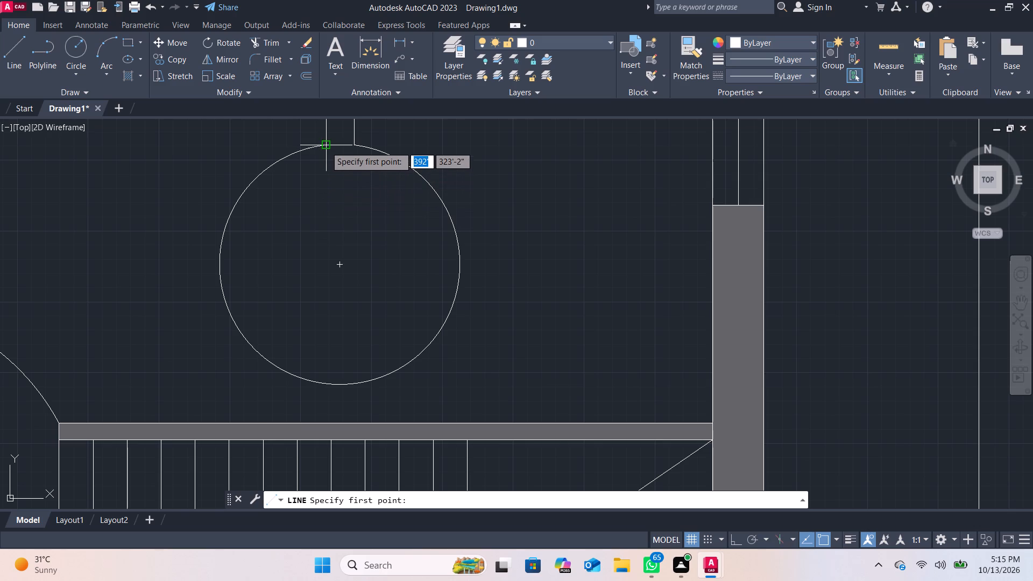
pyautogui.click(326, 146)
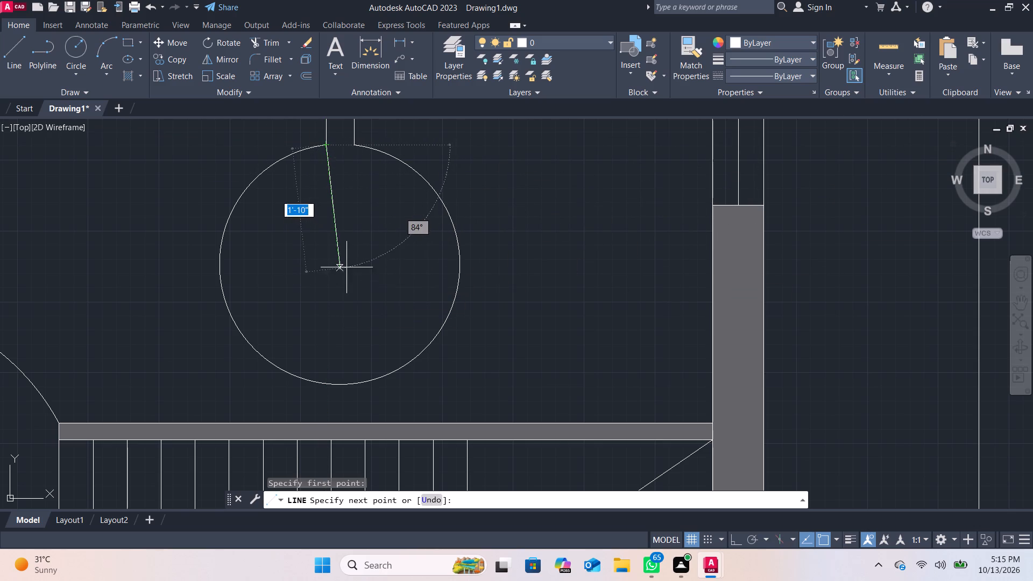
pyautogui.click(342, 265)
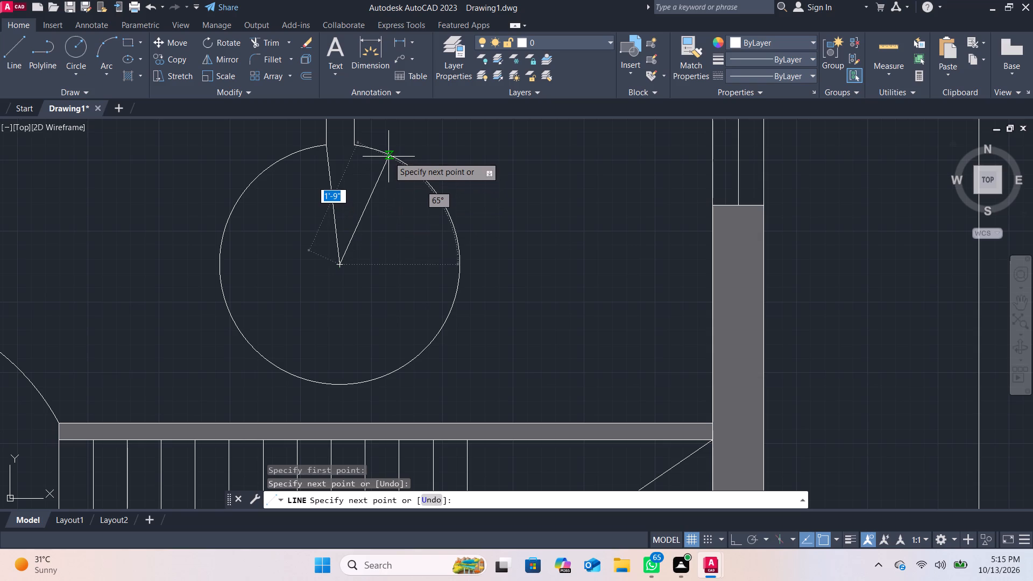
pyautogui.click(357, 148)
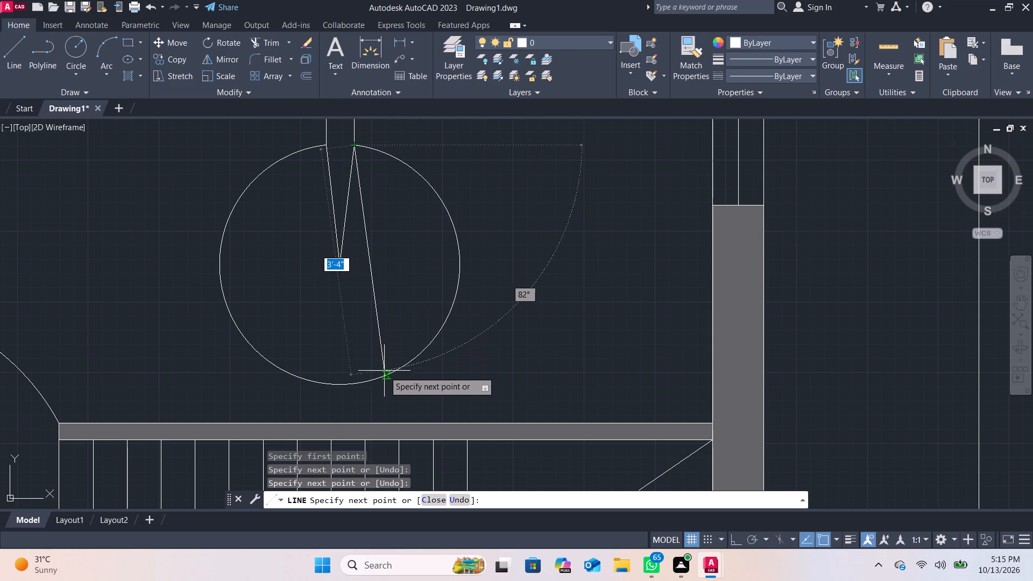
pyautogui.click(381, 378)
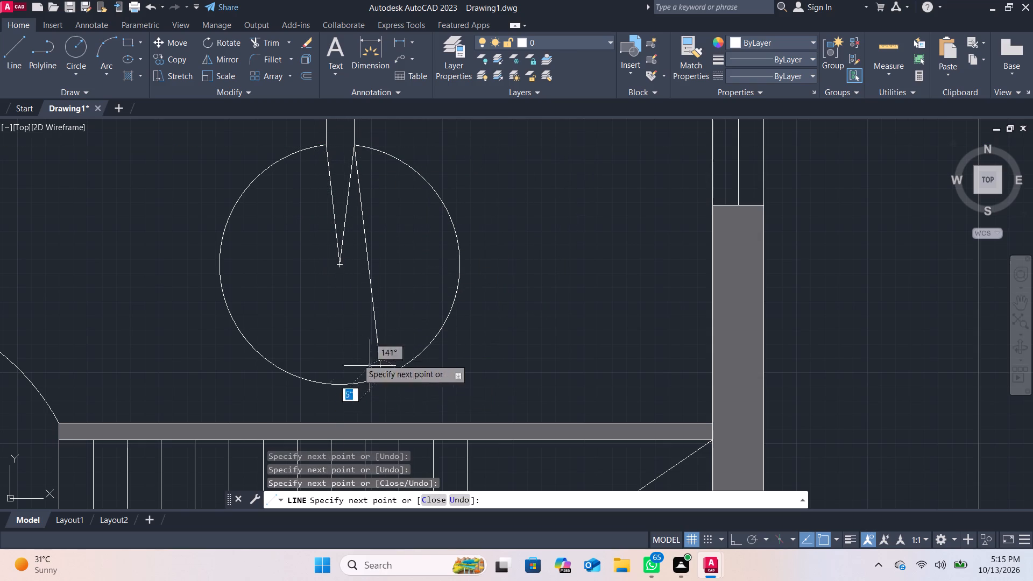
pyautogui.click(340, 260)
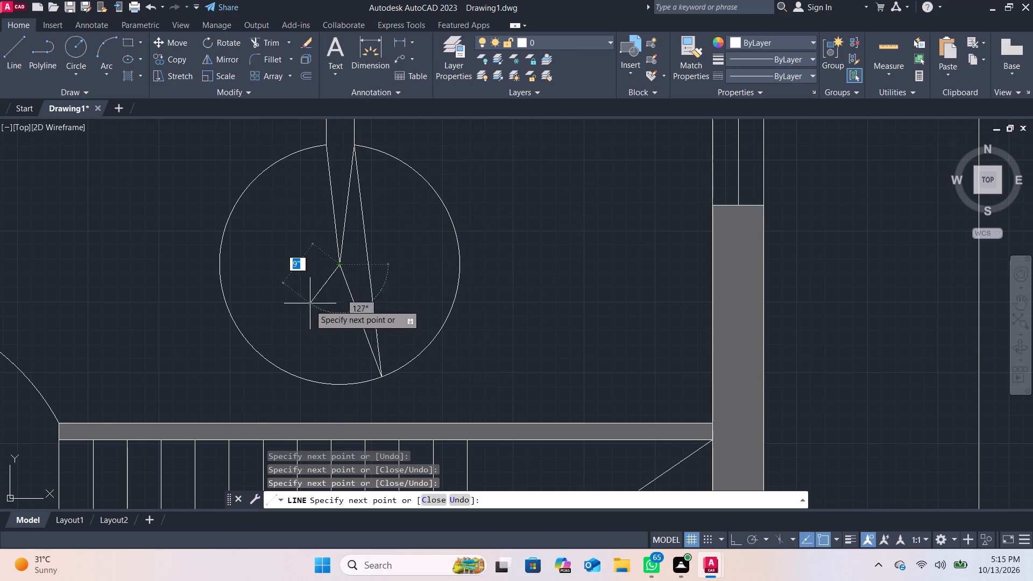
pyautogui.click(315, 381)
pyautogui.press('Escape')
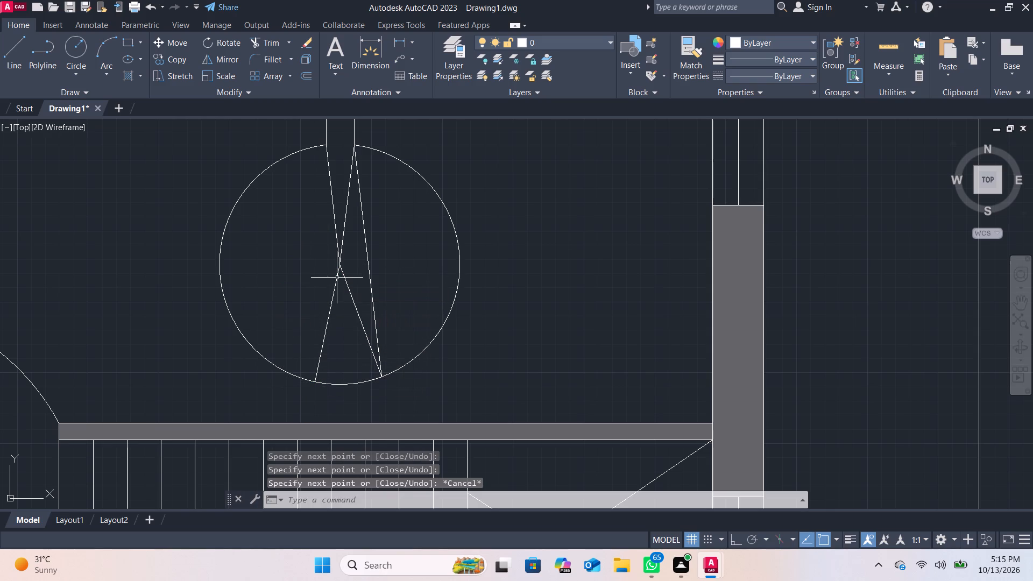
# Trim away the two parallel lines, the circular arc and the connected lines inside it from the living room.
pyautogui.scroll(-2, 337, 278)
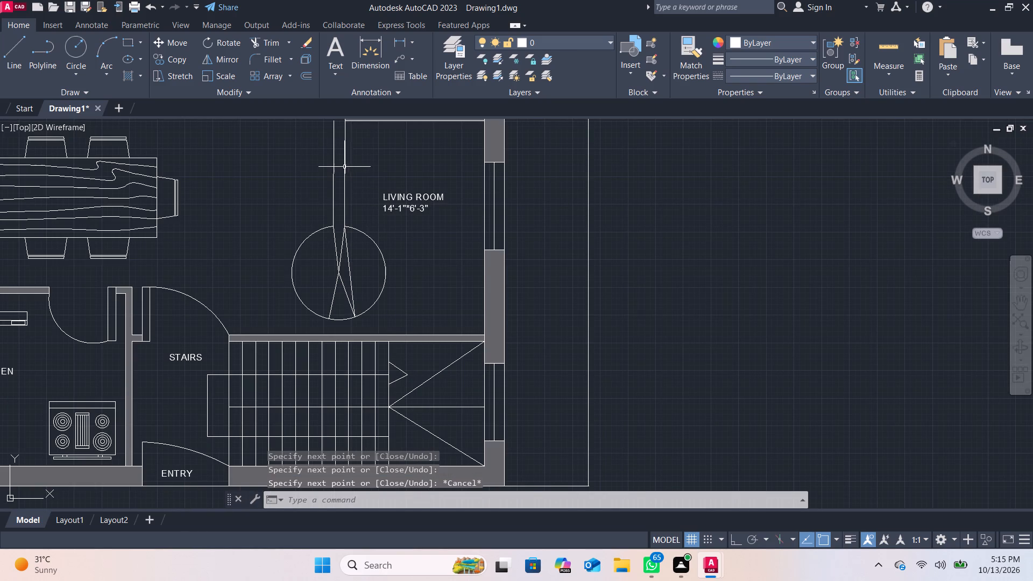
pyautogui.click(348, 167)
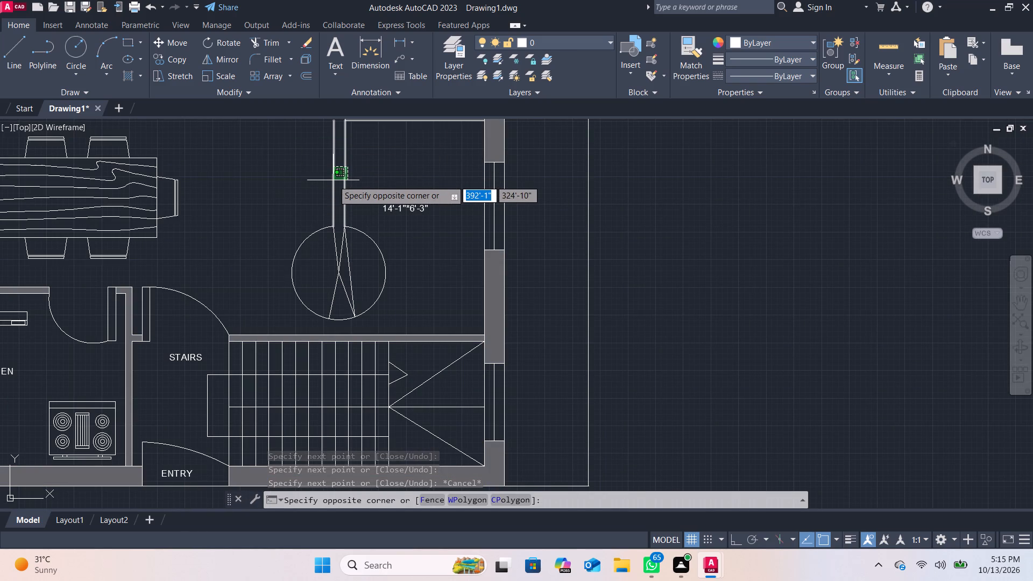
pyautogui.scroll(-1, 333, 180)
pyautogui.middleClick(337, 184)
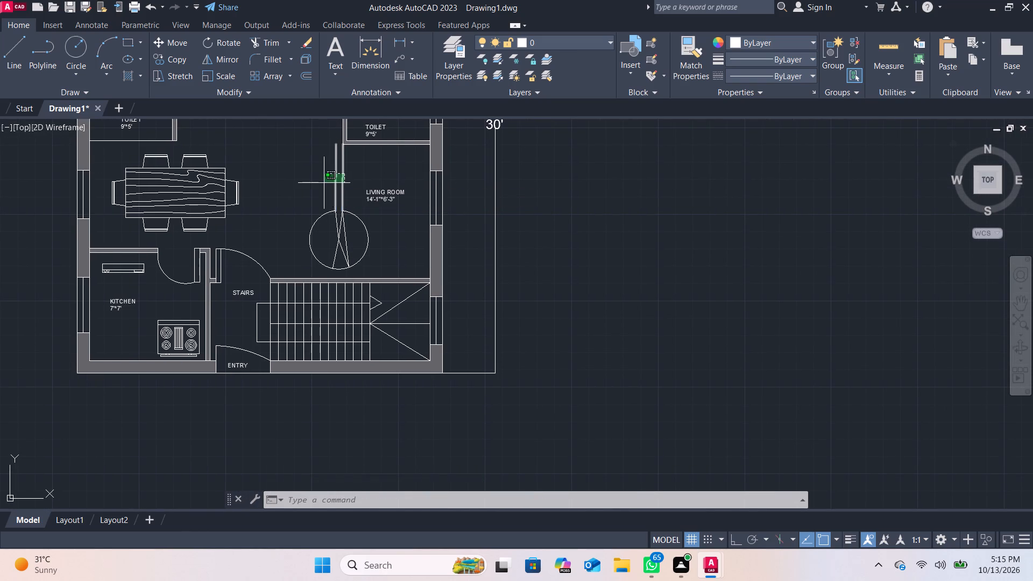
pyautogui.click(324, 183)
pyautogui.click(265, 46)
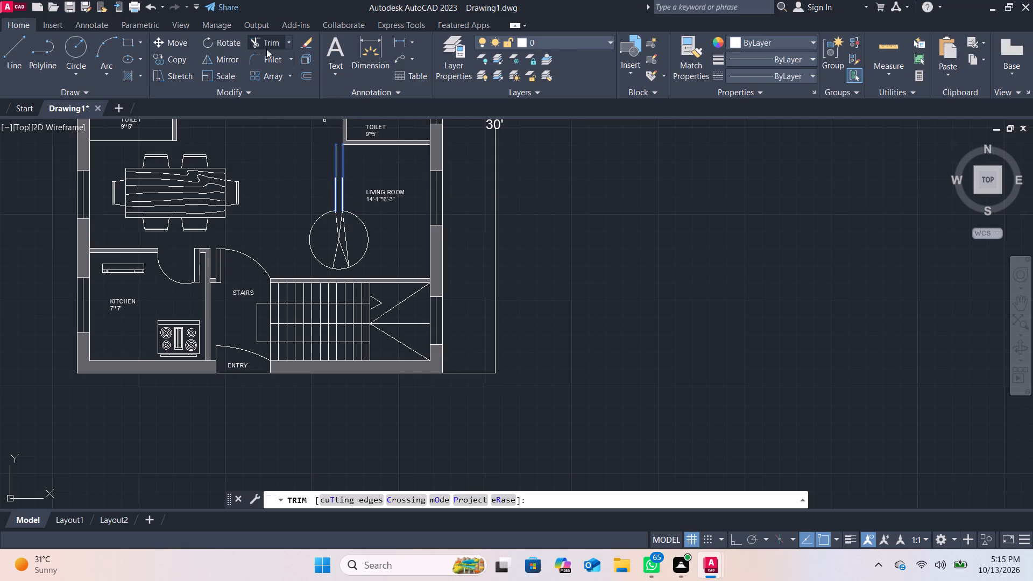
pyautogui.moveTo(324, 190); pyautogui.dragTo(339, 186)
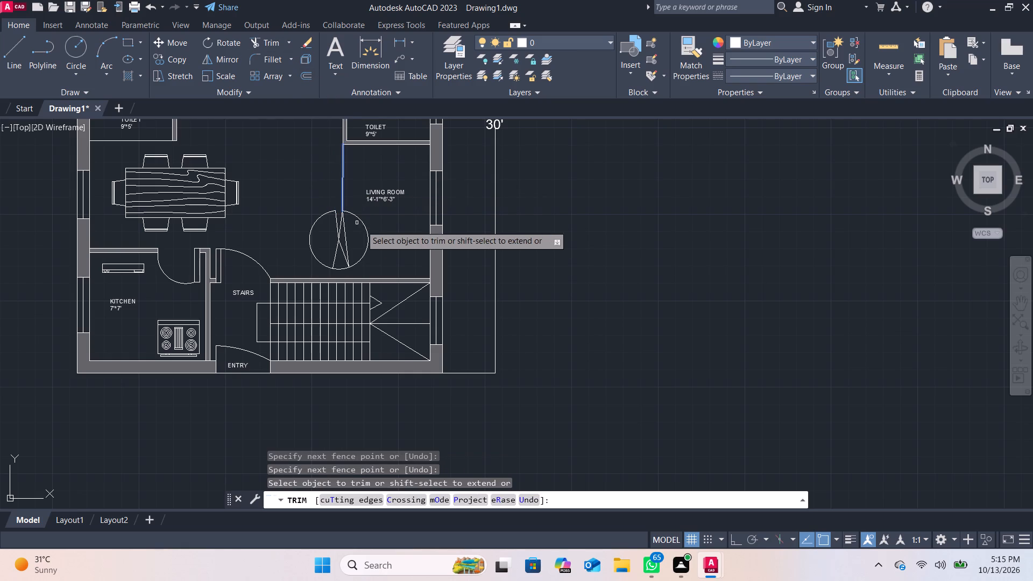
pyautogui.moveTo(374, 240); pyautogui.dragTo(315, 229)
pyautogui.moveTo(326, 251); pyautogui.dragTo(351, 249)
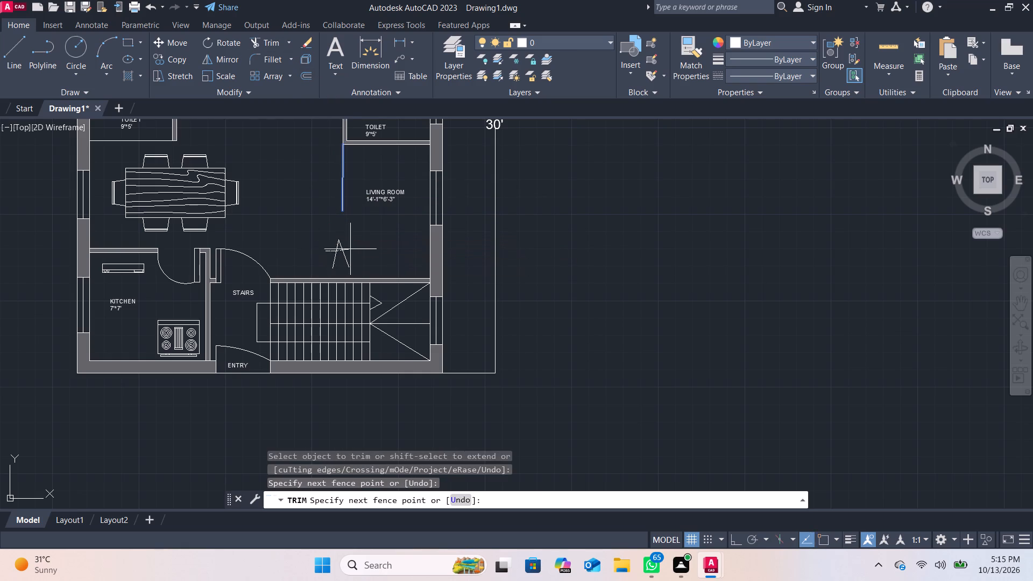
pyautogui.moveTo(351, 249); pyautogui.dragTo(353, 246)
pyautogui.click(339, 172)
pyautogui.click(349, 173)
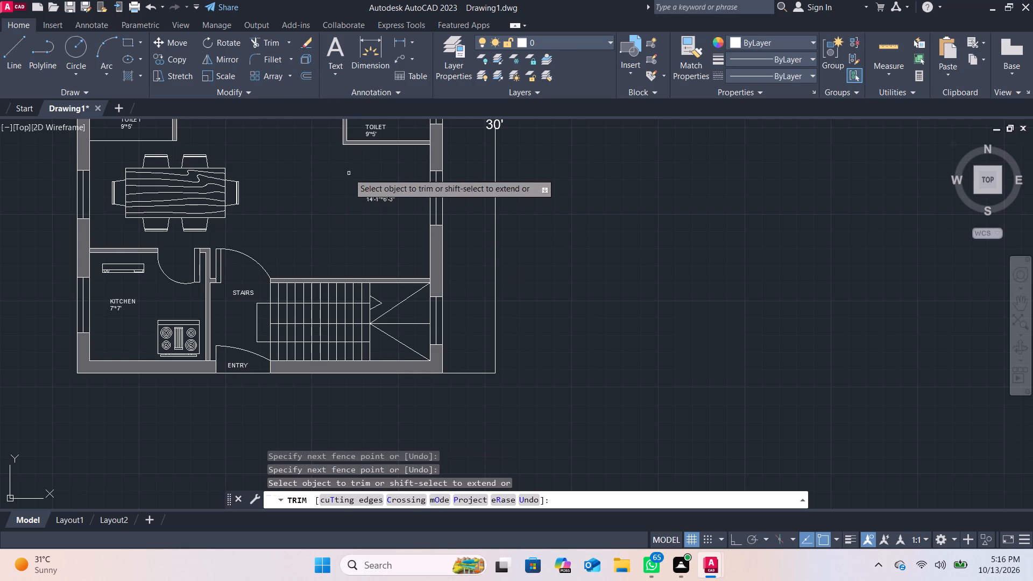
# Copy the OPEN SPACE label to just below the southeast corner of the dining table.
pyautogui.scroll(-1, 335, 204)
pyautogui.moveTo(335, 204); pyautogui.dragTo(351, 313, button='middle')
pyautogui.scroll(1, 307, 312)
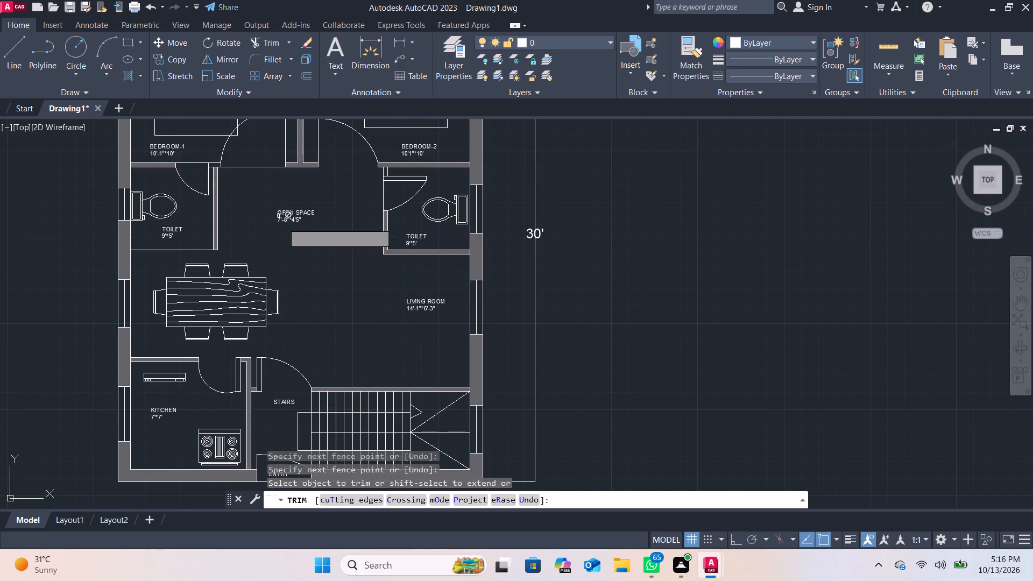
pyautogui.press('c')
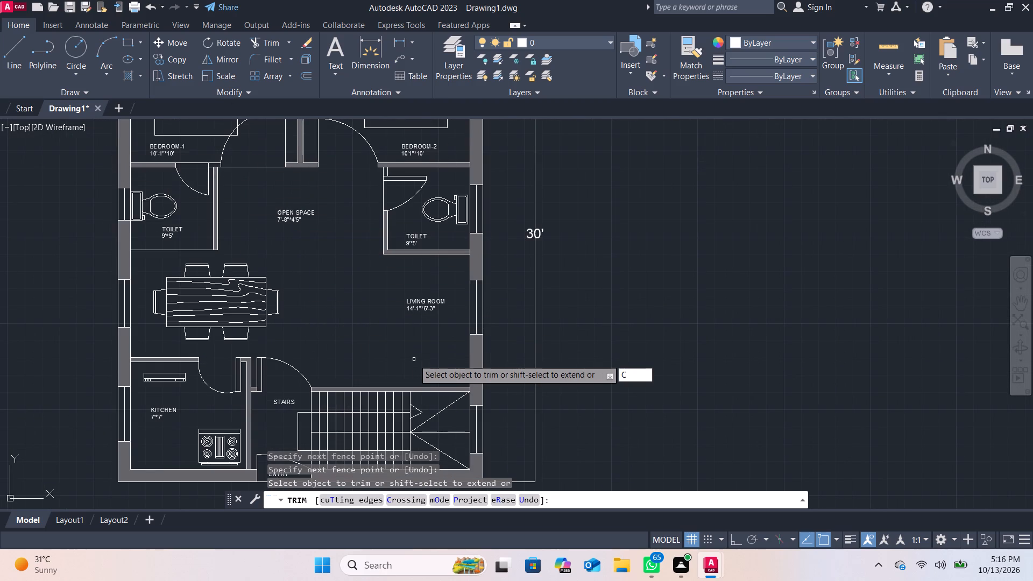
pyautogui.press('o')
pyautogui.press('BackSpace')
pyautogui.press('BackSpace')
pyautogui.press('Escape')
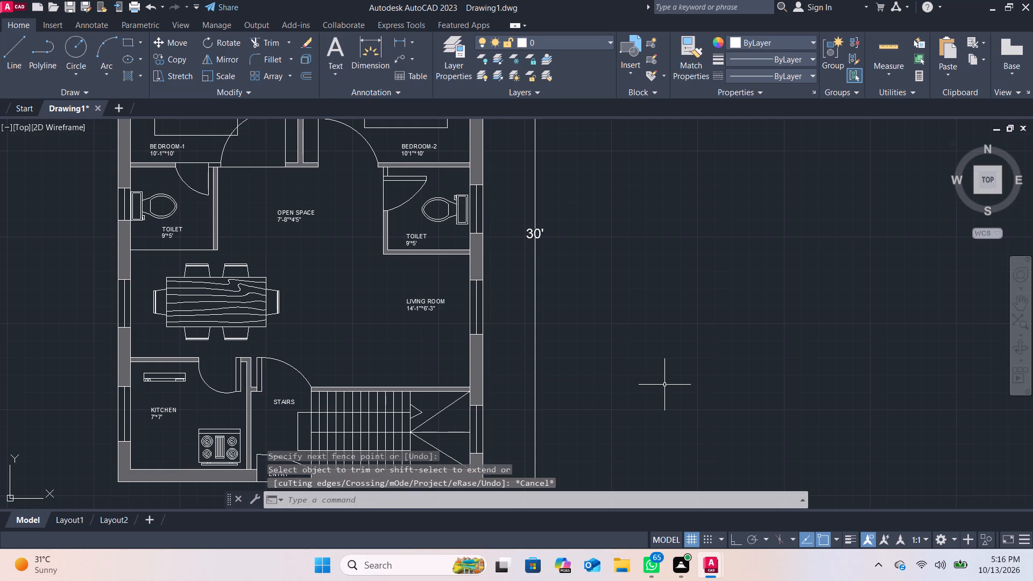
pyautogui.press('c')
pyautogui.click(712, 424)
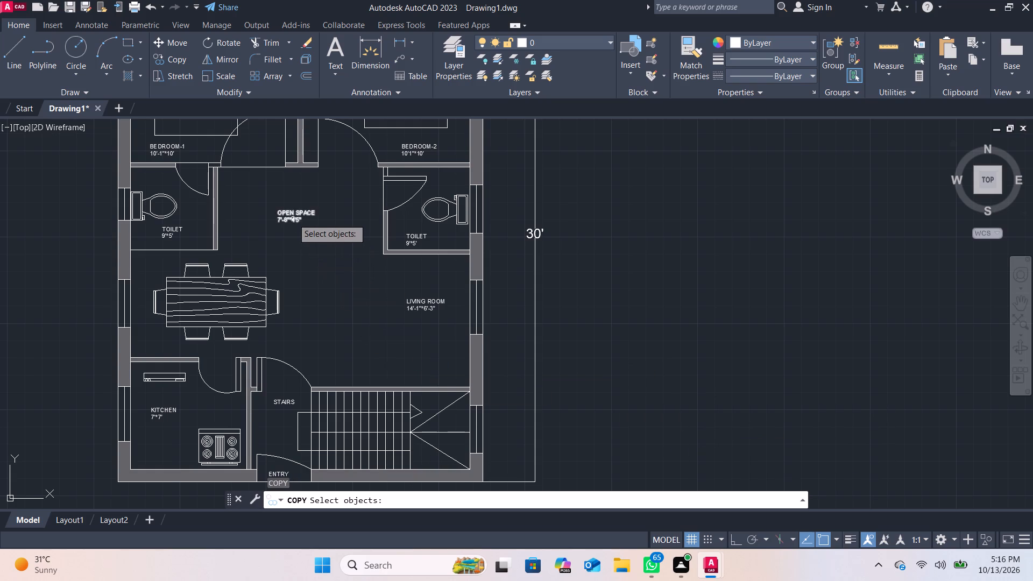
pyautogui.click(293, 217)
pyautogui.press('Return')
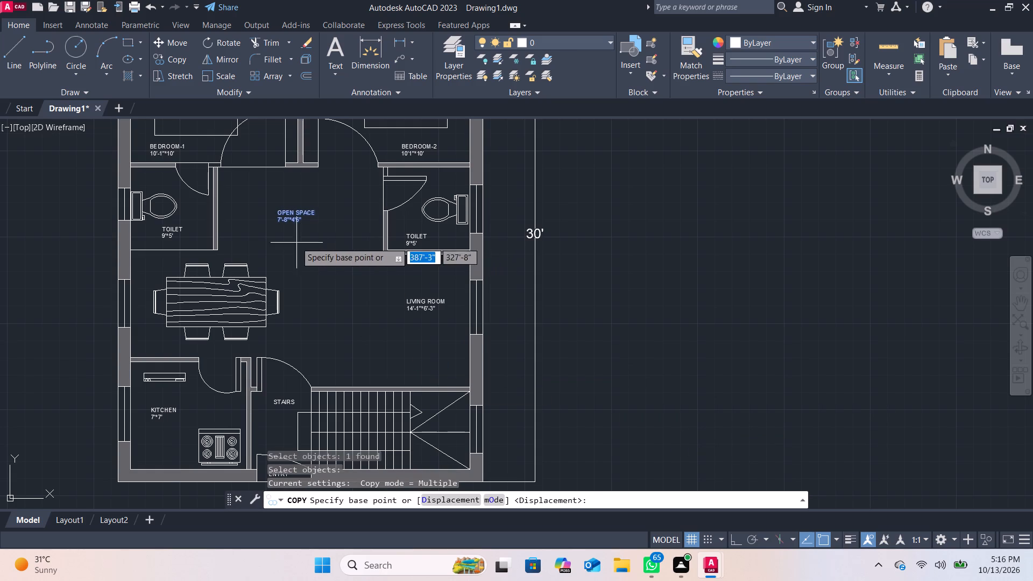
pyautogui.moveTo(291, 217); pyautogui.dragTo(269, 341)
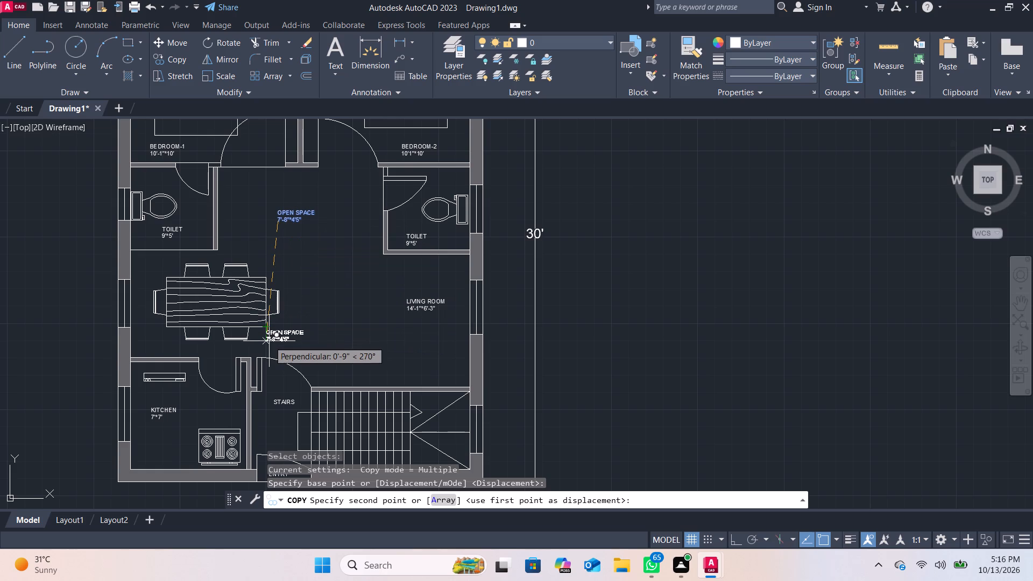
pyautogui.moveTo(269, 341); pyautogui.dragTo(273, 341)
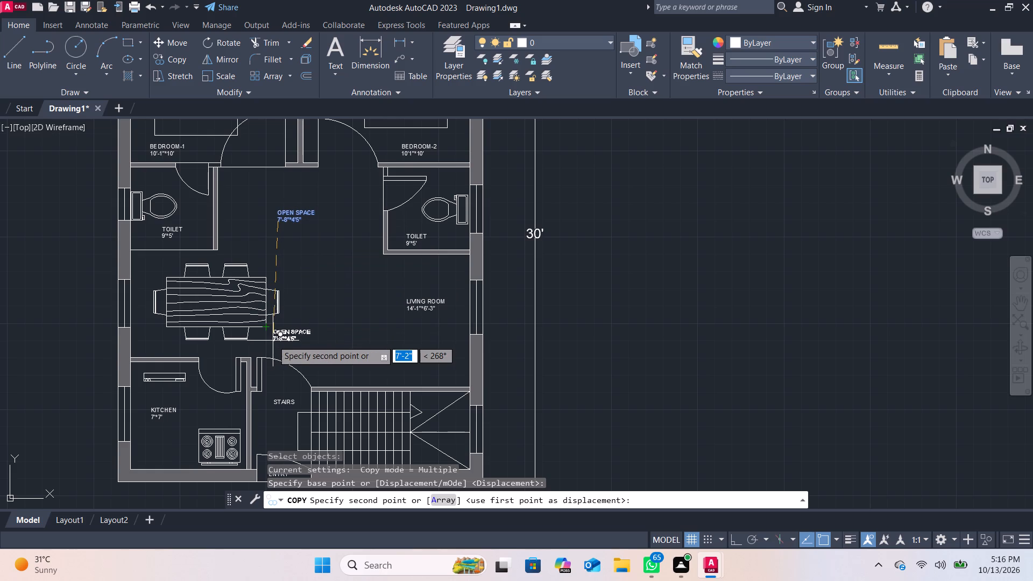
pyautogui.moveTo(273, 341); pyautogui.dragTo(268, 341)
pyautogui.click(268, 341)
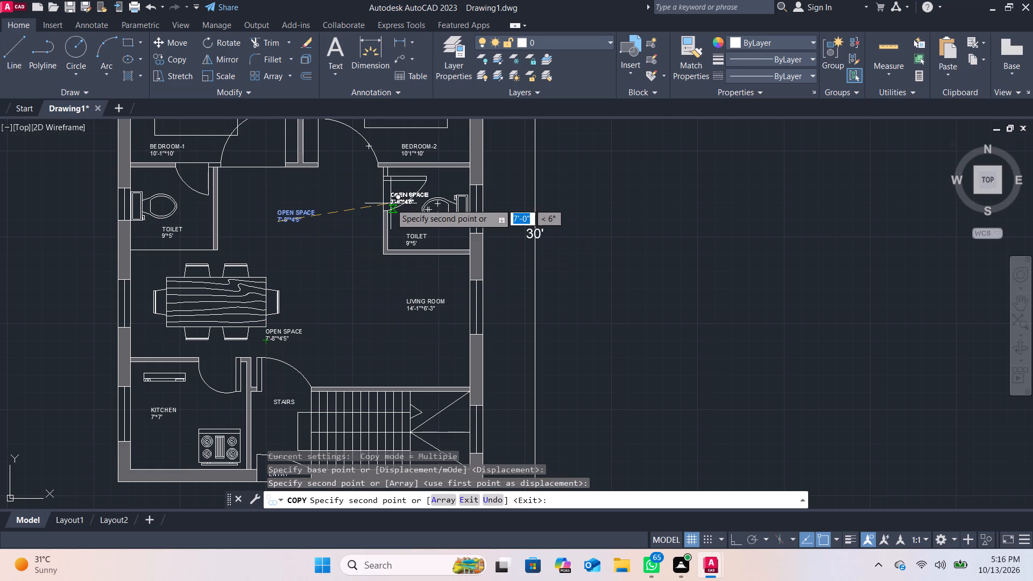
pyautogui.press('Escape')
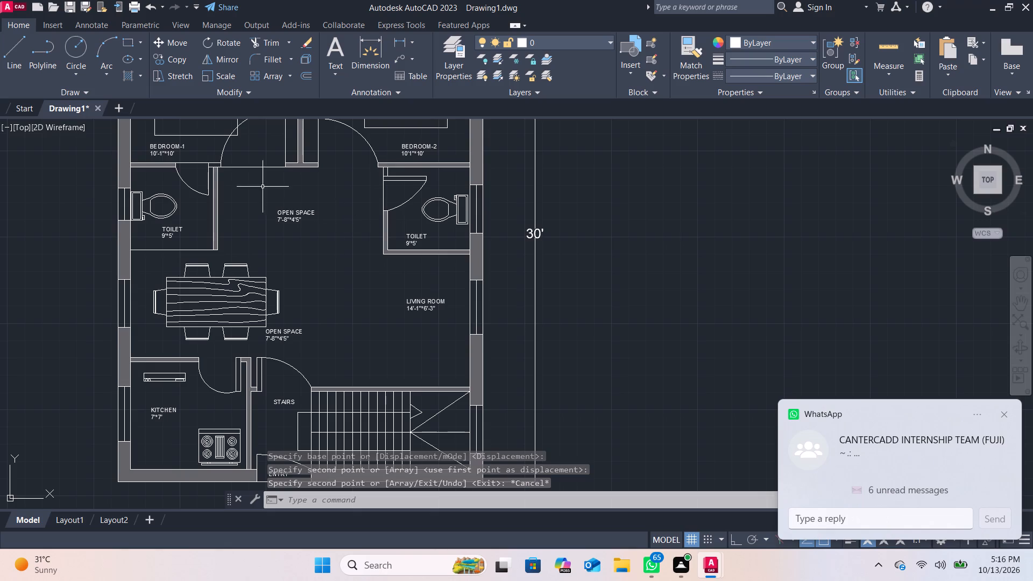
# Replace the whole text of the copied label beside the dining table with DINNING HALL.
pyautogui.scroll(2, 169, 292)
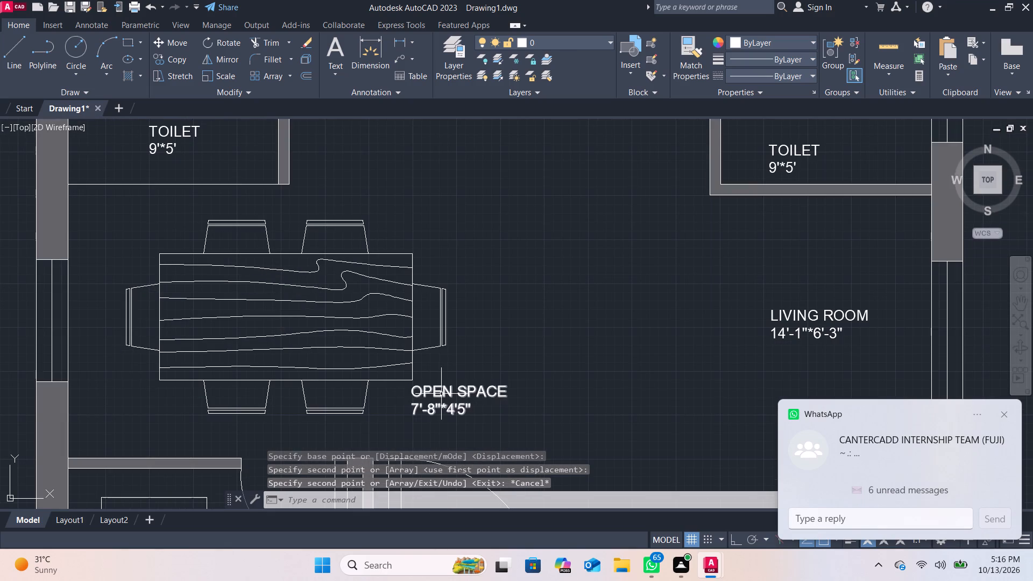
pyautogui.click(442, 393)
pyautogui.doubleClick(442, 393)
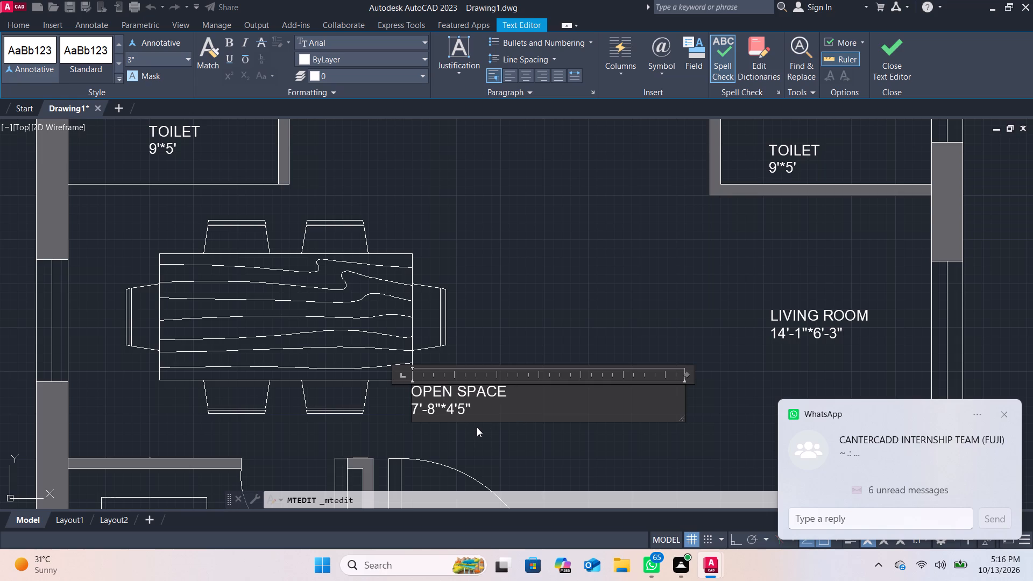
pyautogui.press('Down')
pyautogui.press('Down')
pyautogui.press('Right')
pyautogui.press('Right')
pyautogui.press('Right')
pyautogui.press('Right')
pyautogui.press('Right')
pyautogui.press('BackSpace')
pyautogui.press('BackSpace')
pyautogui.press('BackSpace')
pyautogui.press('BackSpace')
pyautogui.press('BackSpace')
pyautogui.press('BackSpace')
pyautogui.press('BackSpace')
pyautogui.press('BackSpace')
pyautogui.press('BackSpace')
pyautogui.press('BackSpace')
pyautogui.press('BackSpace')
pyautogui.press('BackSpace')
pyautogui.press('BackSpace')
pyautogui.press('BackSpace')
pyautogui.press('BackSpace')
pyautogui.press('BackSpace')
pyautogui.press('BackSpace')
pyautogui.press('BackSpace')
pyautogui.press('BackSpace')
pyautogui.press('BackSpace')
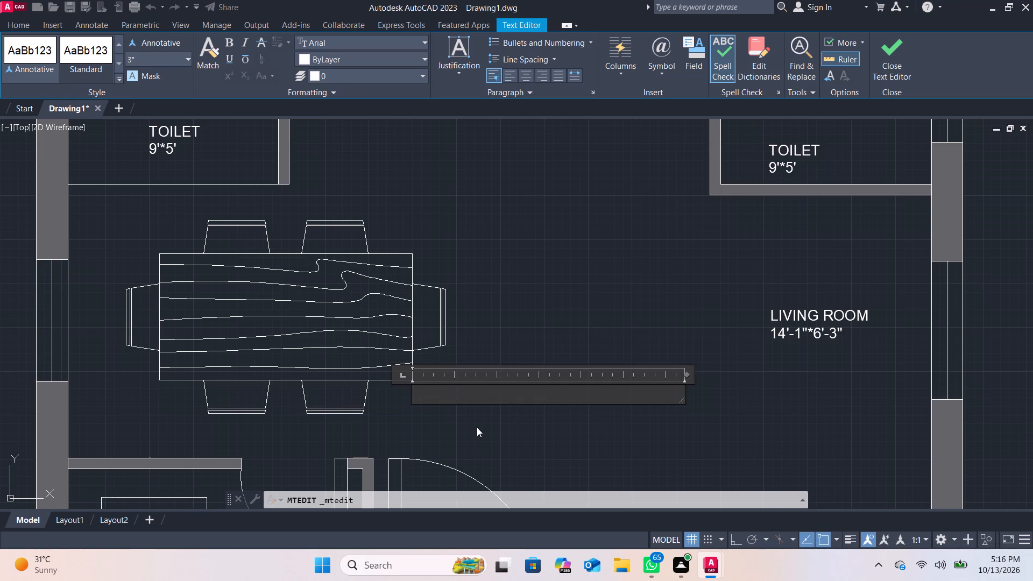
pyautogui.write('DINNING ROO')
pyautogui.press('BackSpace')
pyautogui.press('BackSpace')
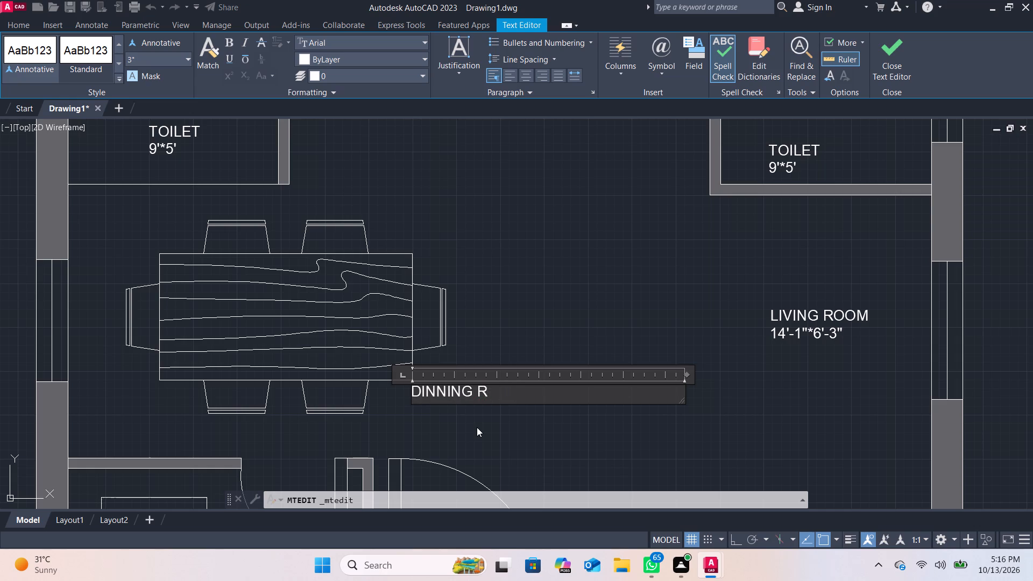
pyautogui.press('BackSpace')
pyautogui.write('HA')
pyautogui.write('LL')
pyautogui.press('Return')
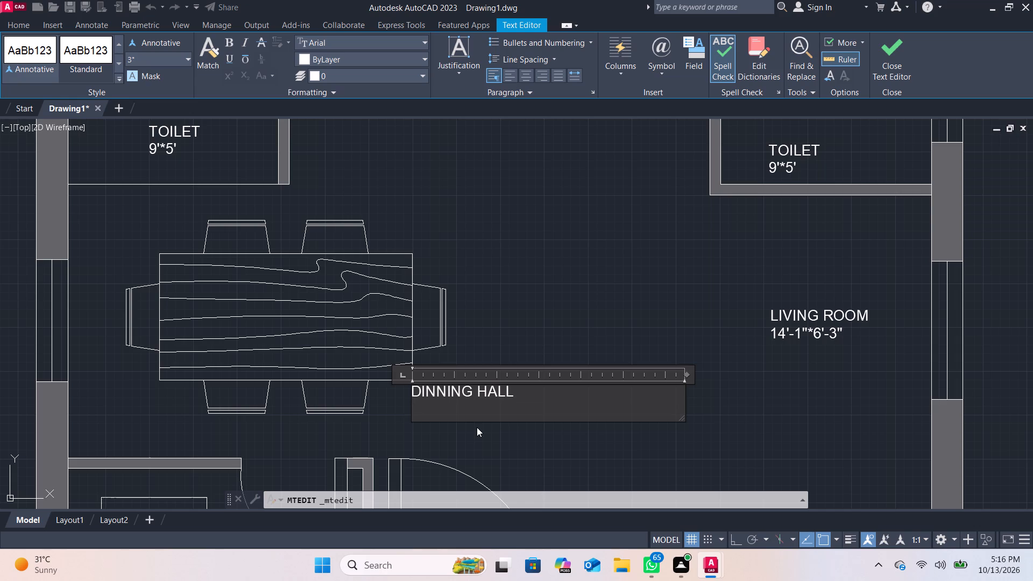
# Add the room size 6'-5"*6'-3" as the second line of the DINNING HALL label and finish the text edit.
pyautogui.write("6'")
pyautogui.press('5')
pyautogui.press('BackSpace')
pyautogui.write('-5')
pyautogui.hotkey('shift', '"')
pyautogui.press('*')
pyautogui.write("6'")
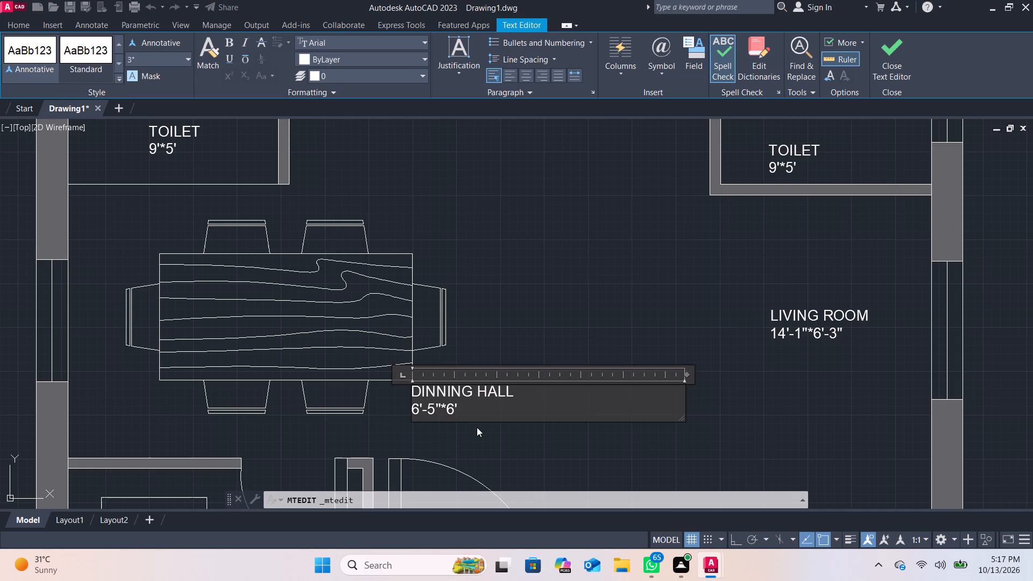
pyautogui.press('-')
pyautogui.press('3')
pyautogui.hotkey('shift', '"')
pyautogui.click(882, 57)
# Examine the placement of the DINNING HALL label relative to the dining table, living room and stairs.
pyautogui.scroll(-1, 663, 273)
pyautogui.moveTo(663, 273); pyautogui.dragTo(664, 273, button='middle')
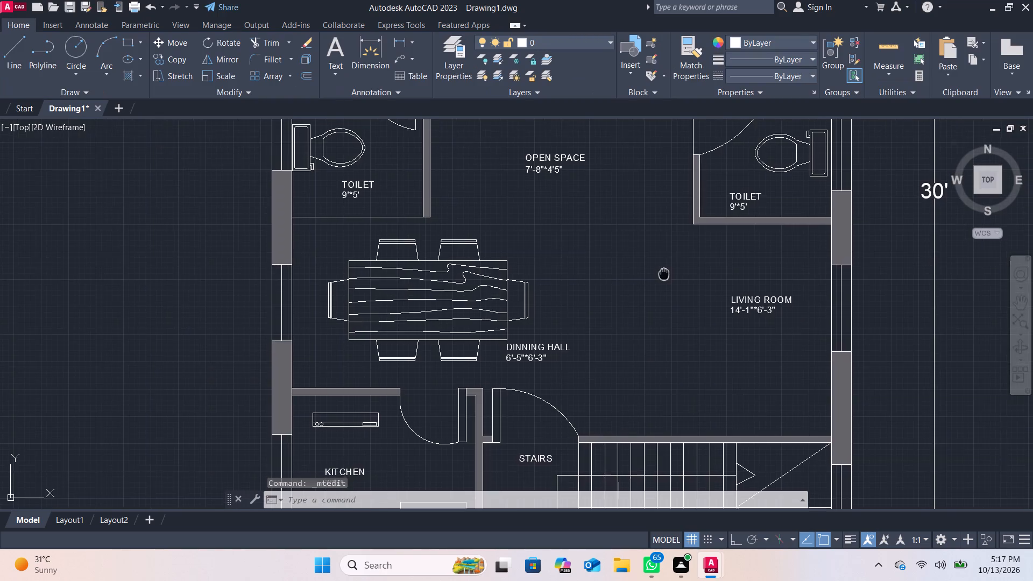
pyautogui.moveTo(664, 273); pyautogui.dragTo(665, 309, button='middle')
pyautogui.scroll(-3, 656, 292)
pyautogui.scroll(2, 649, 314)
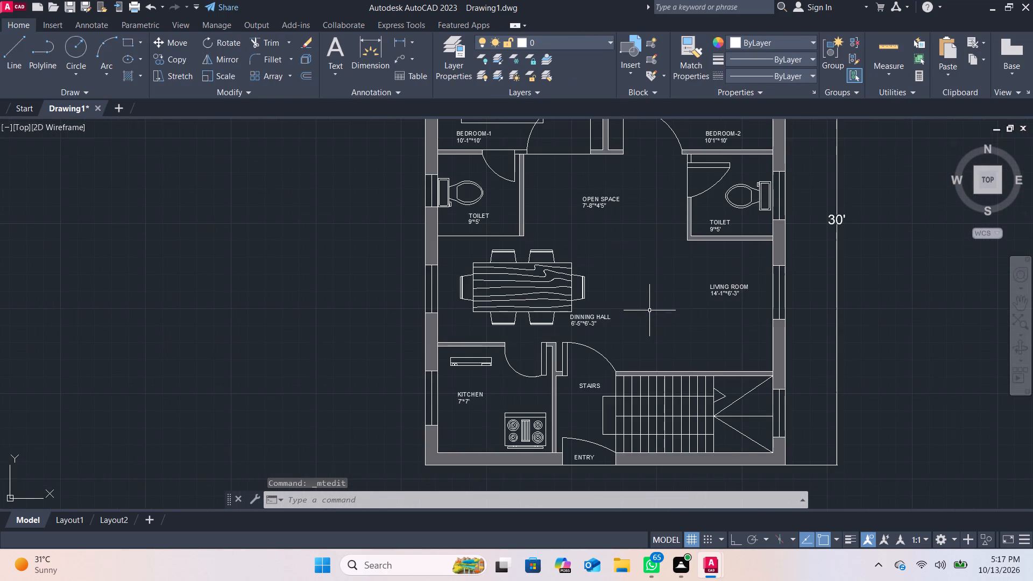
pyautogui.moveTo(649, 310); pyautogui.dragTo(726, 289, button='middle')
pyautogui.scroll(-1, 727, 288)
pyautogui.scroll(2, 712, 316)
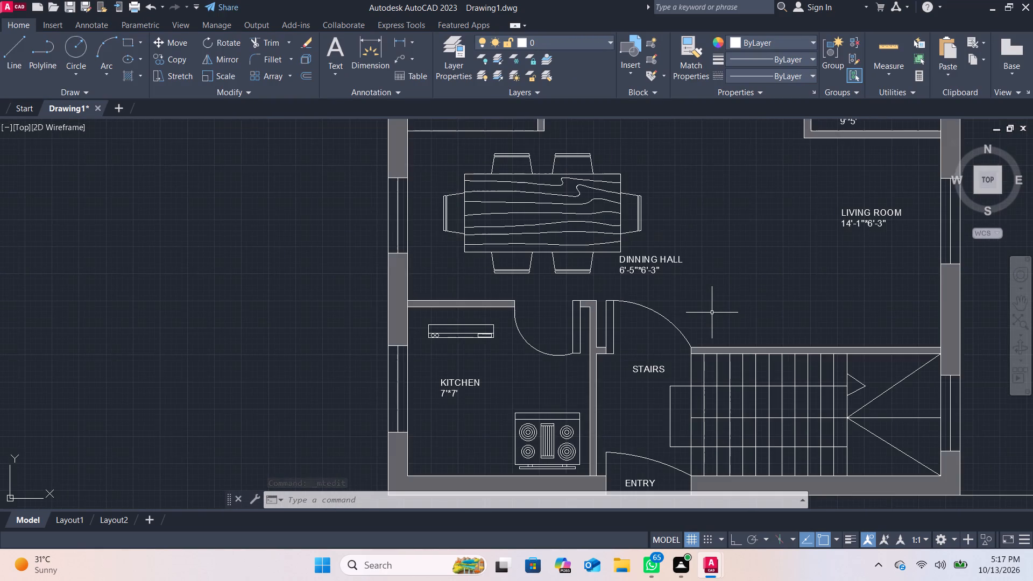
pyautogui.scroll(-2, 712, 313)
pyautogui.scroll(3, 712, 313)
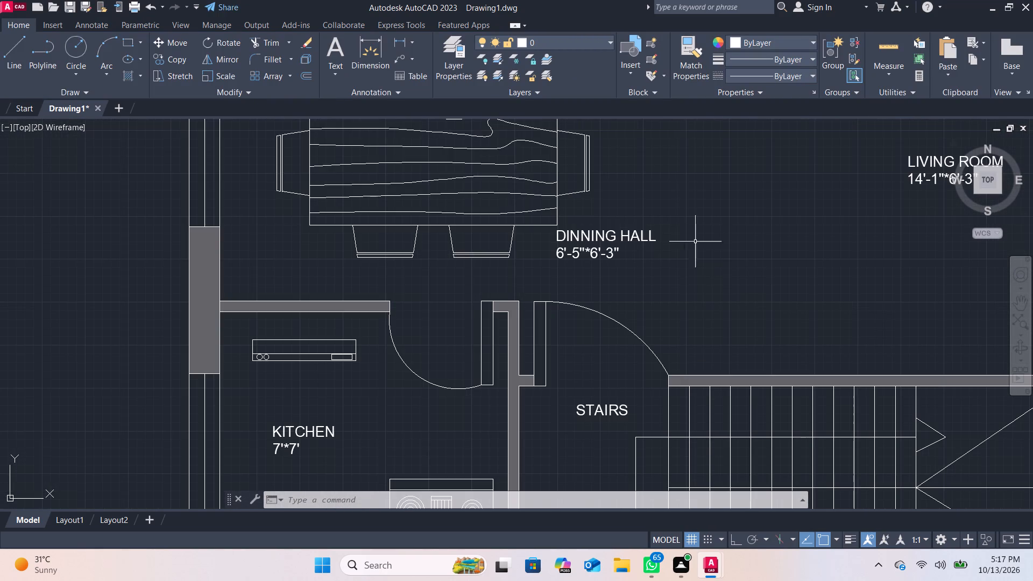
pyautogui.scroll(3, 659, 247)
pyautogui.scroll(-2, 605, 247)
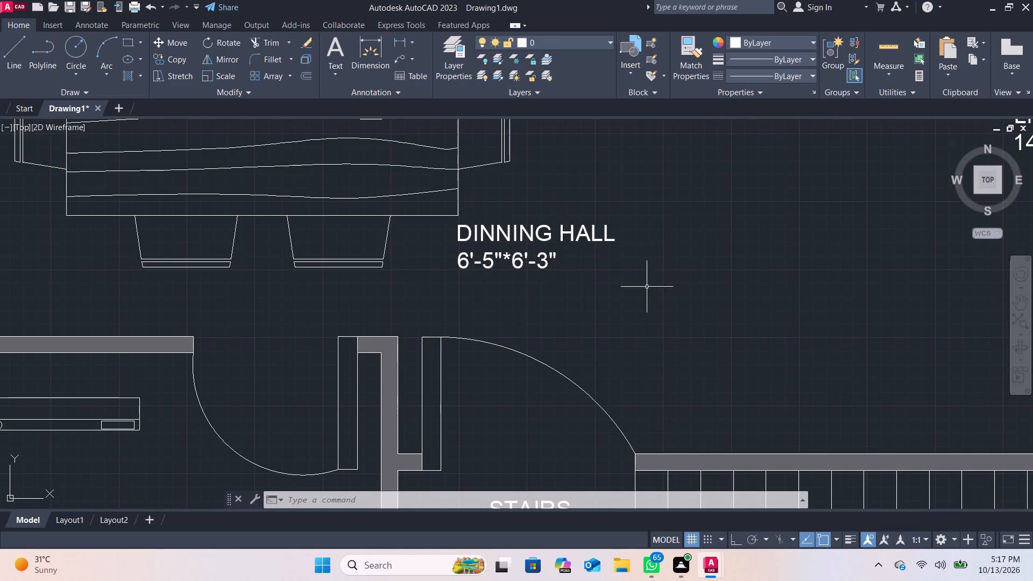
pyautogui.scroll(2, 502, 261)
pyautogui.scroll(-1, 447, 225)
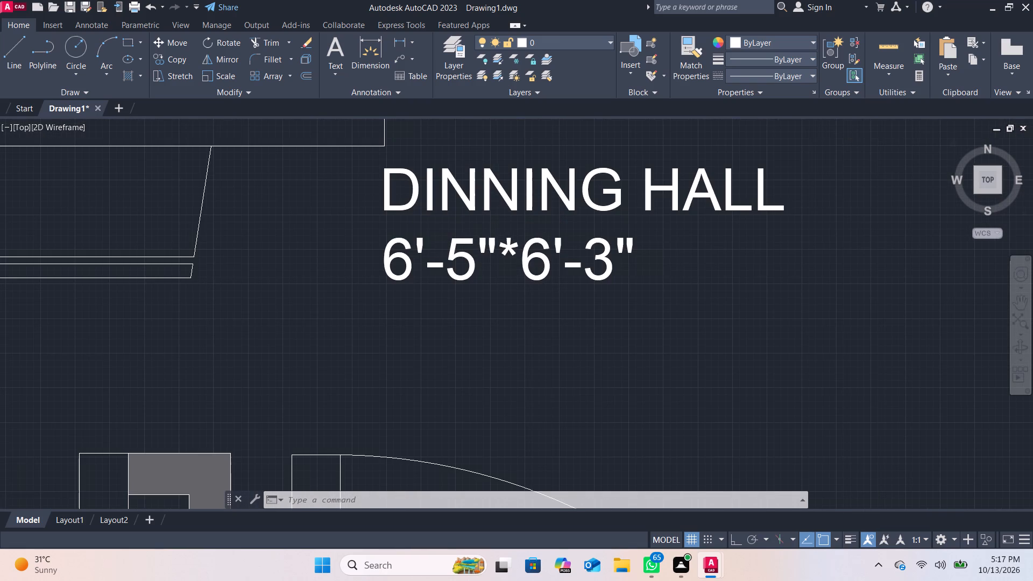
pyautogui.scroll(-1, 487, 241)
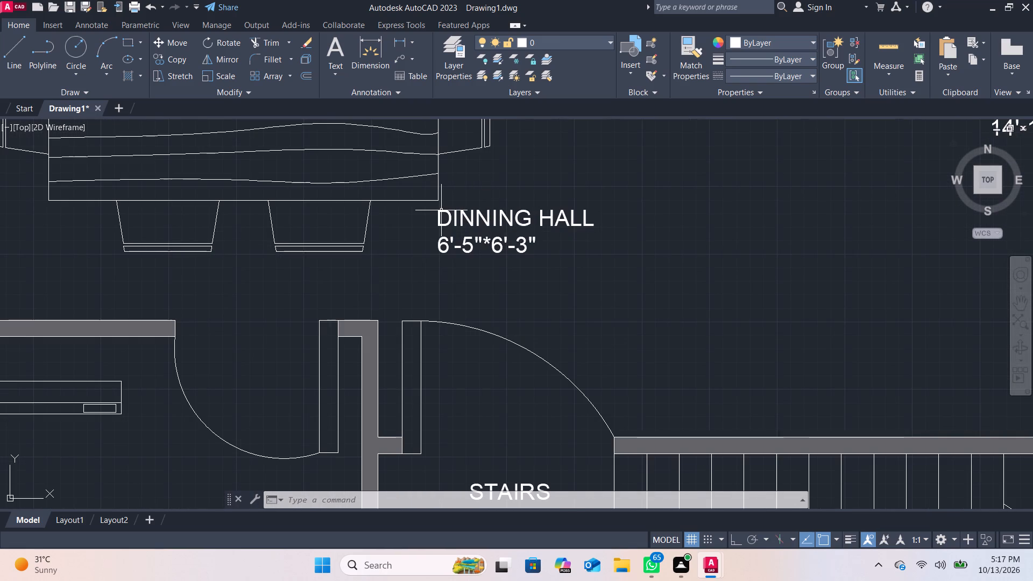
pyautogui.moveTo(438, 208); pyautogui.dragTo(466, 233)
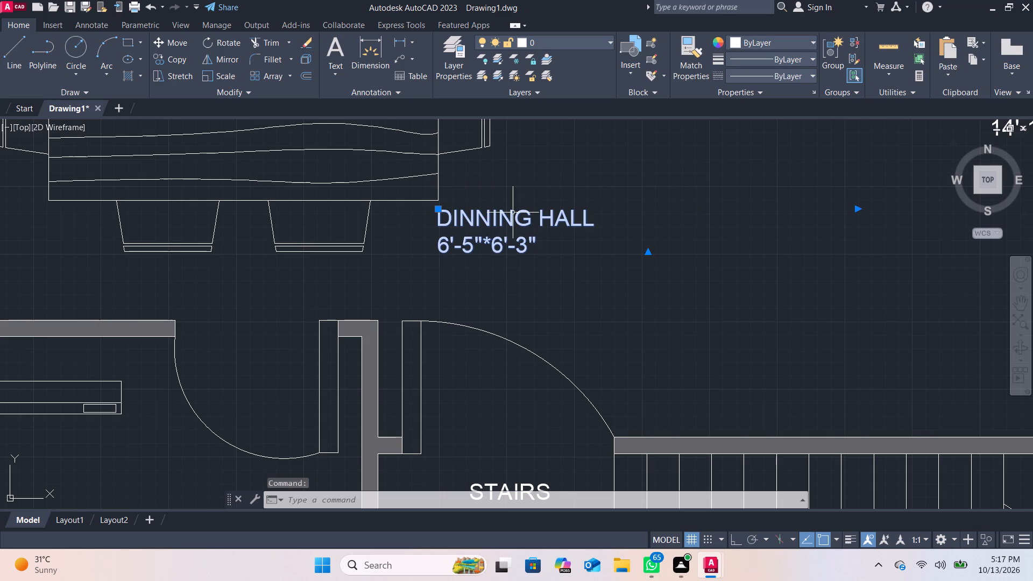
pyautogui.press('Escape')
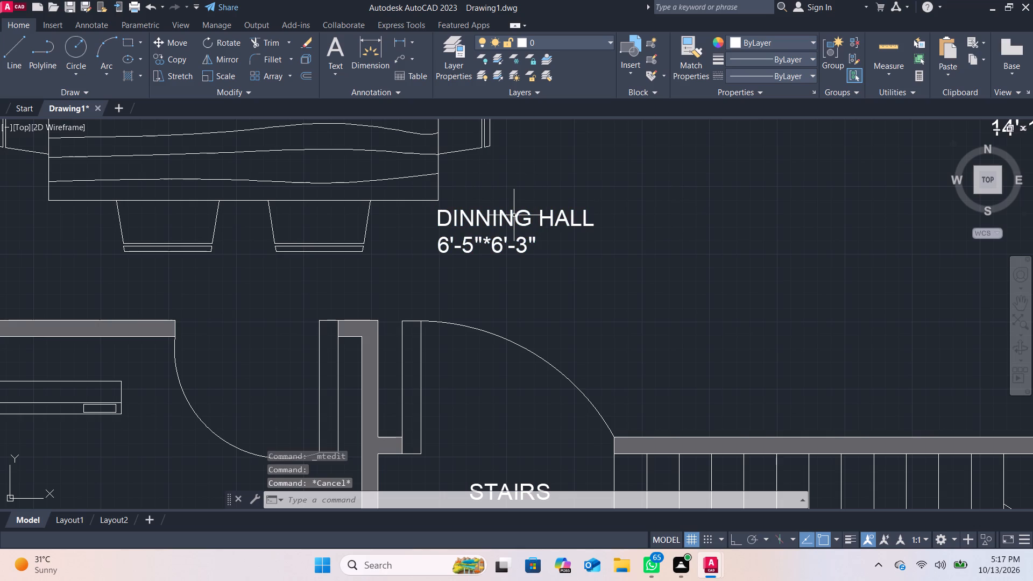
# Examine the room labels and furniture from the kitchen and dining hall north to the two bedrooms.
pyautogui.scroll(-2, 566, 256)
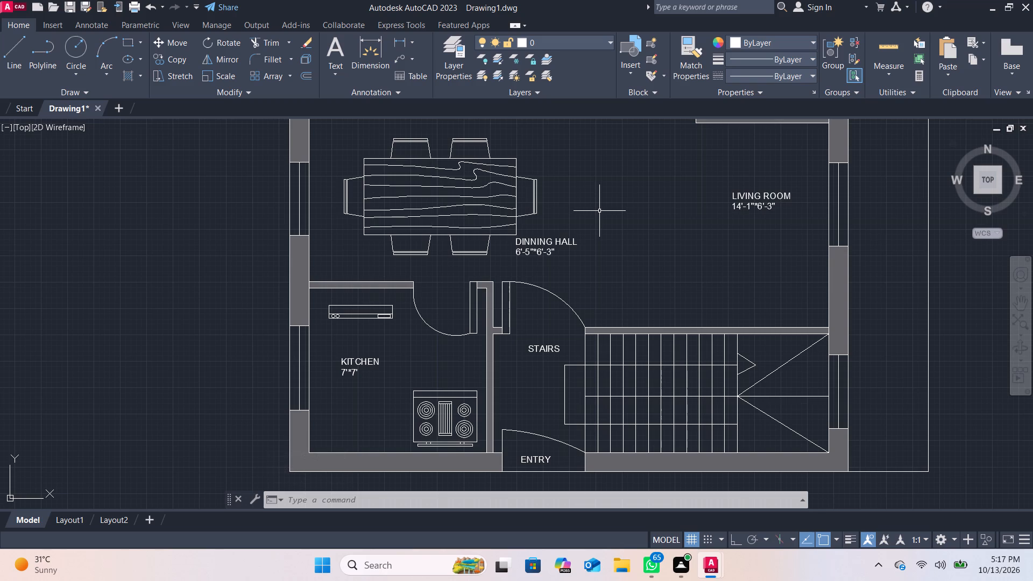
pyautogui.moveTo(599, 211); pyautogui.dragTo(627, 309, button='middle')
pyautogui.scroll(-2, 585, 232)
pyautogui.scroll(2, 585, 232)
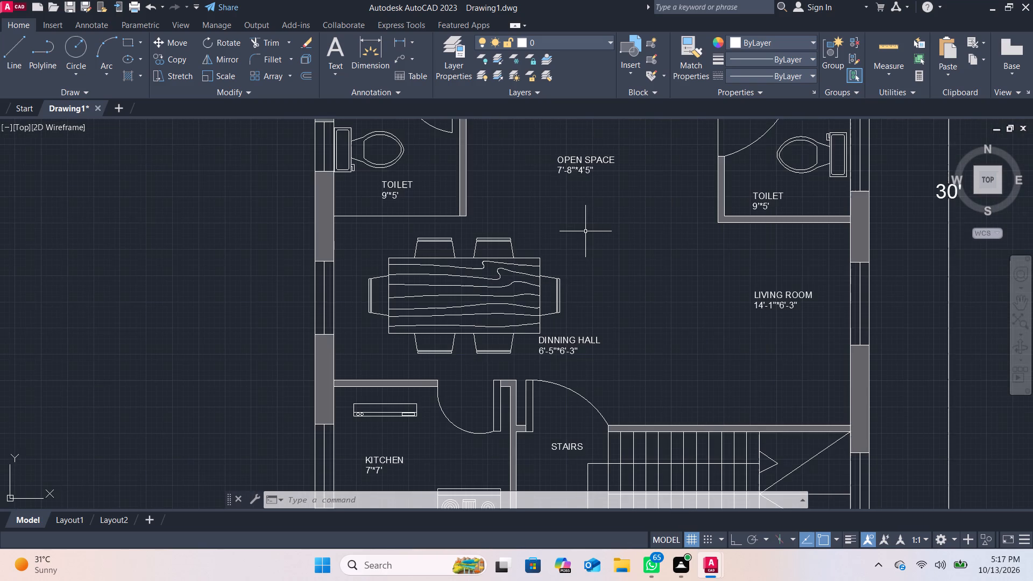
pyautogui.moveTo(585, 231); pyautogui.dragTo(615, 340, button='middle')
pyautogui.scroll(1, 592, 226)
pyautogui.scroll(-3, 592, 225)
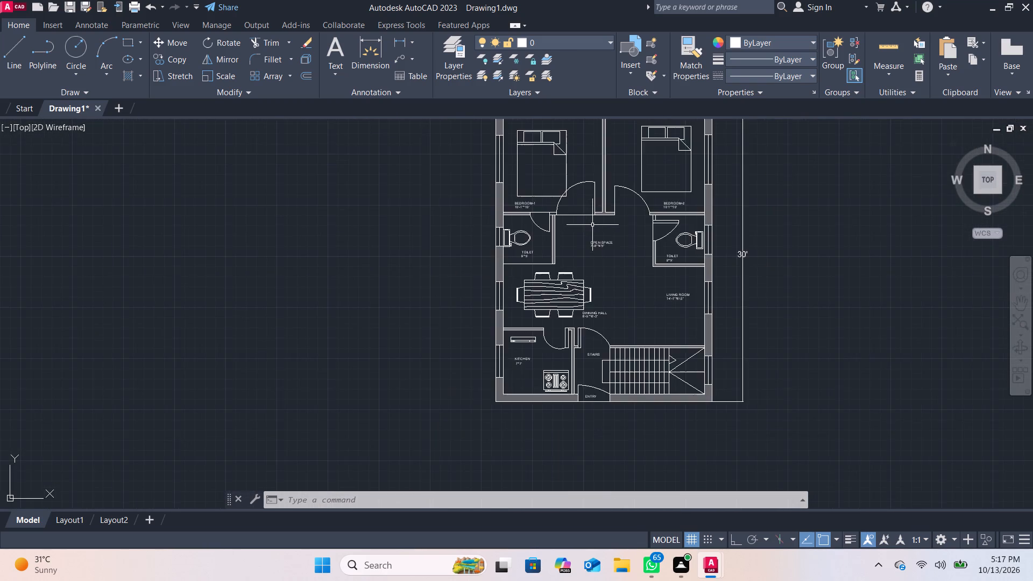
pyautogui.scroll(4, 592, 225)
pyautogui.scroll(-2, 592, 225)
pyautogui.moveTo(593, 225); pyautogui.dragTo(613, 301, button='middle')
pyautogui.scroll(1, 584, 241)
pyautogui.scroll(-2, 584, 240)
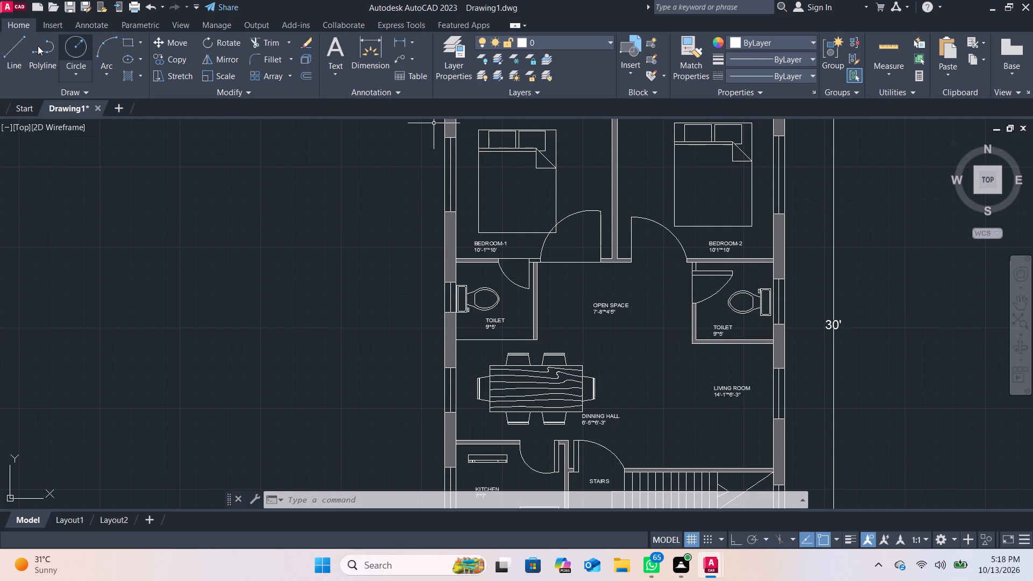
# Move the BEDROOM-1 bed slightly to the northwest, away from the door swing and closer to the west wall.
pyautogui.click(370, 498)
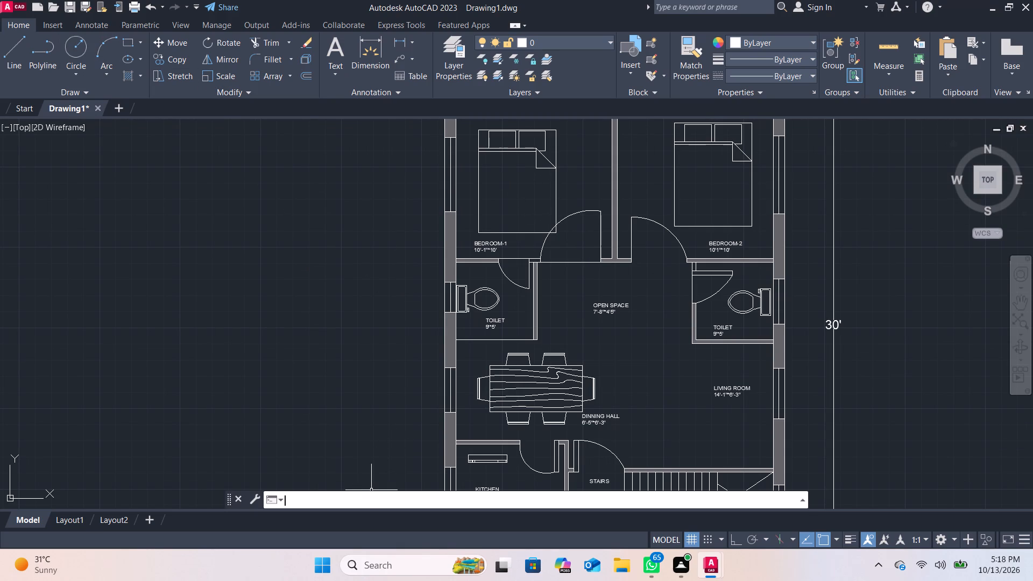
pyautogui.write('MOV')
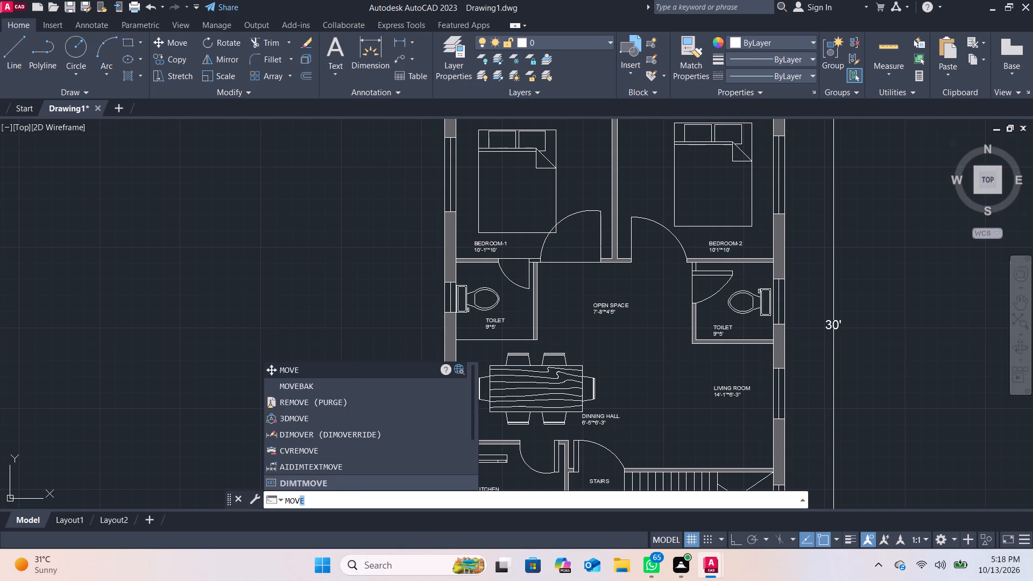
pyautogui.click(291, 372)
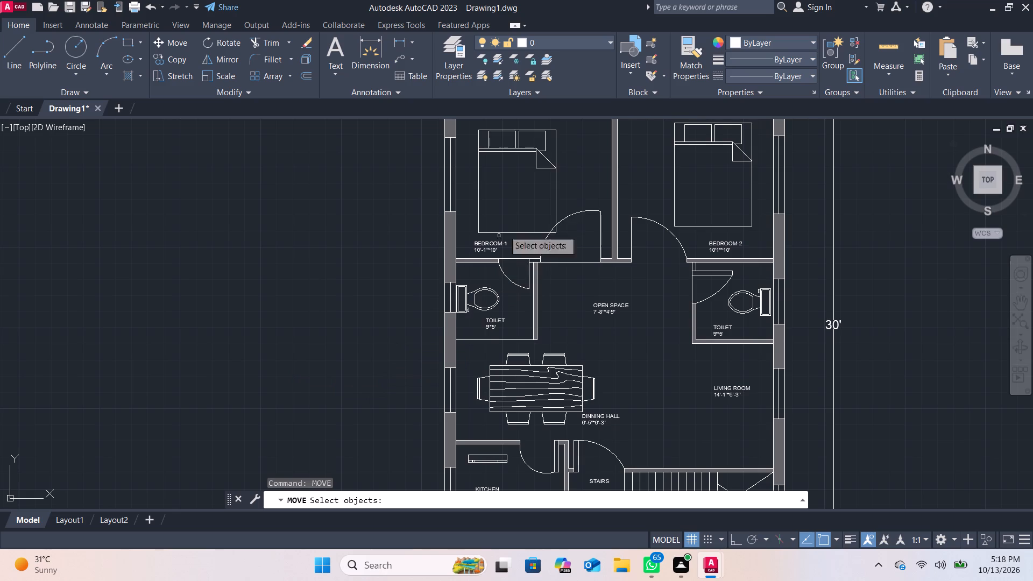
pyautogui.click(519, 150)
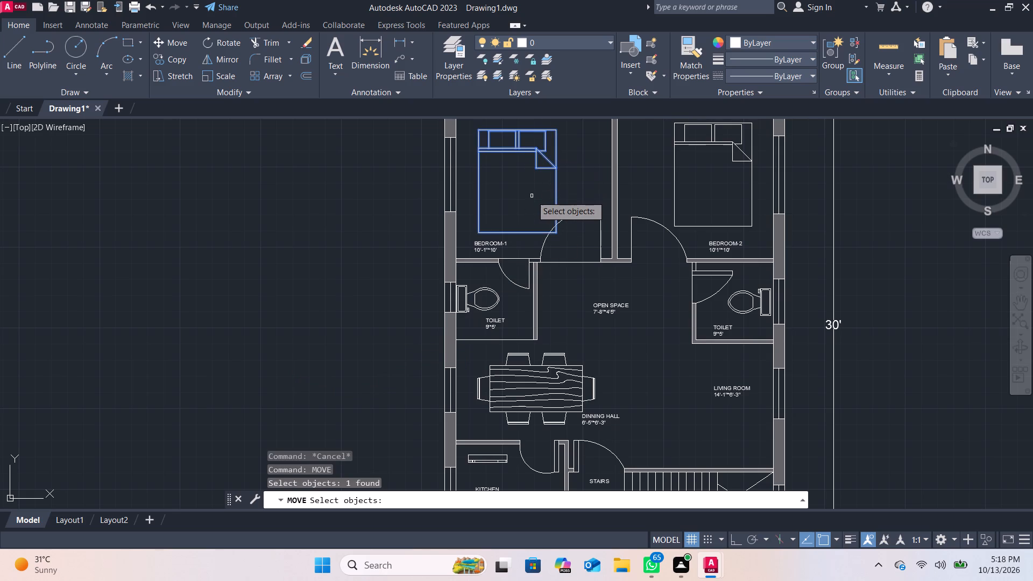
pyautogui.press('Return')
pyautogui.moveTo(531, 196); pyautogui.dragTo(530, 196)
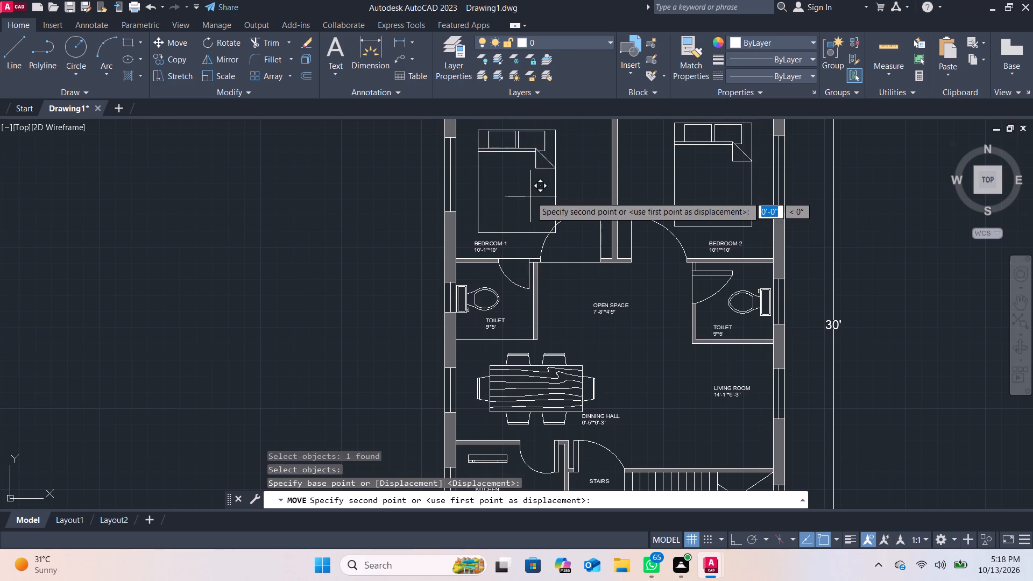
pyautogui.moveTo(530, 196); pyautogui.dragTo(522, 189)
pyautogui.click(522, 189)
# Examine the open space, dining hall, kitchen and staircase for parts that still need finishing.
pyautogui.scroll(-1, 631, 188)
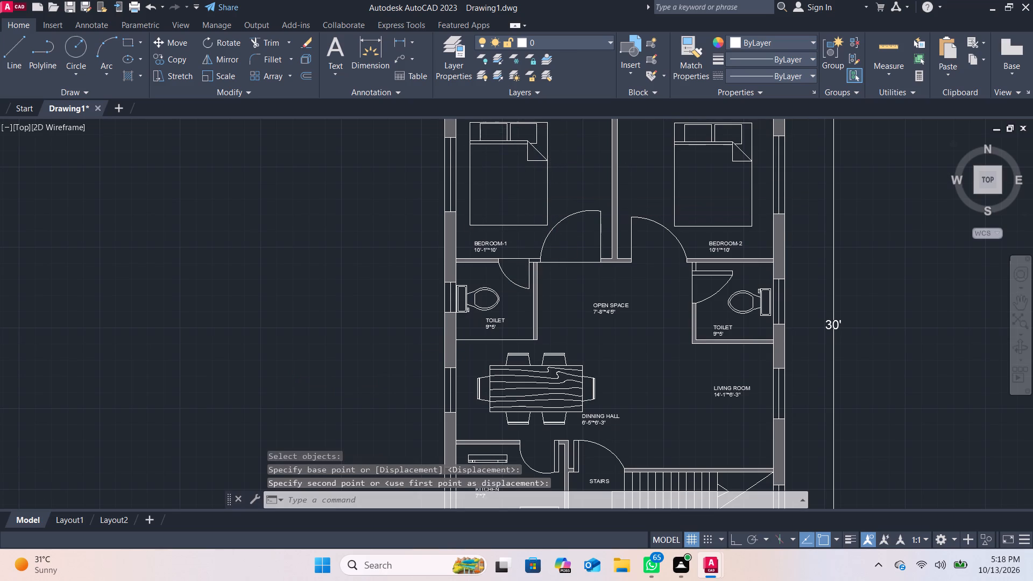
pyautogui.scroll(1, 653, 349)
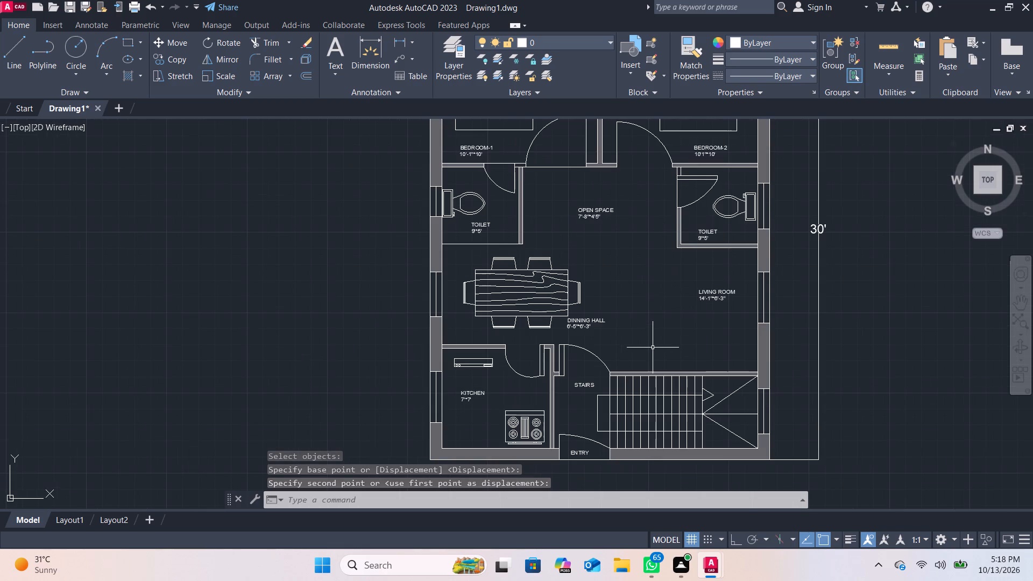
pyautogui.scroll(2, 654, 298)
pyautogui.moveTo(654, 296); pyautogui.dragTo(640, 408, button='middle')
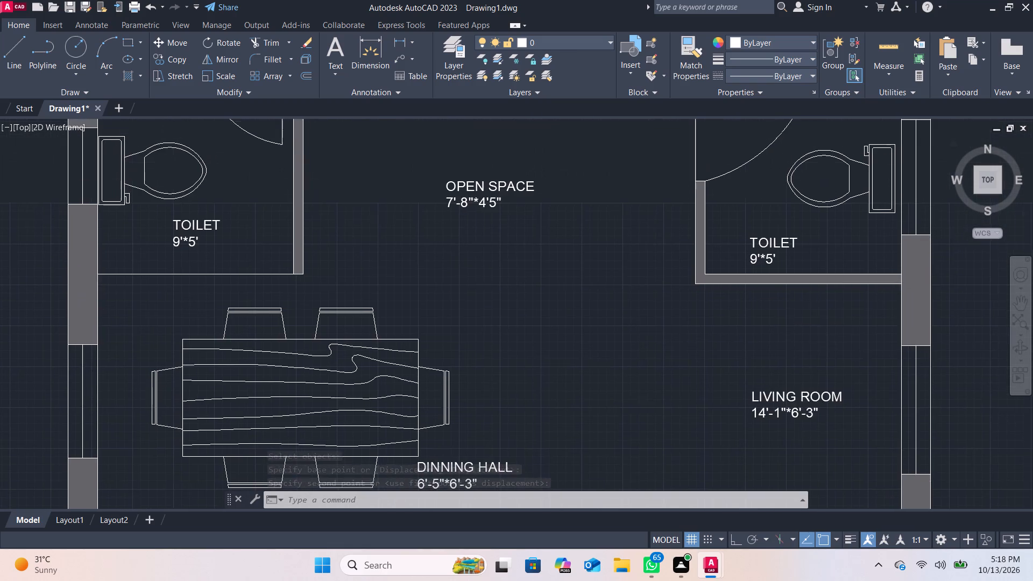
pyautogui.scroll(-1, 633, 383)
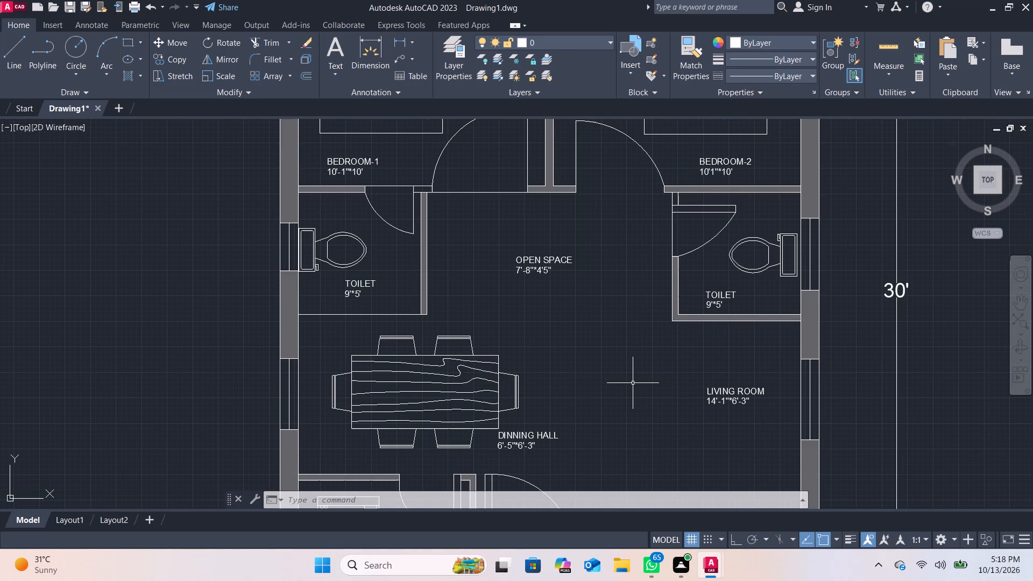
pyautogui.scroll(-2, 669, 359)
pyautogui.moveTo(667, 391); pyautogui.dragTo(656, 327, button='middle')
pyautogui.scroll(1, 647, 350)
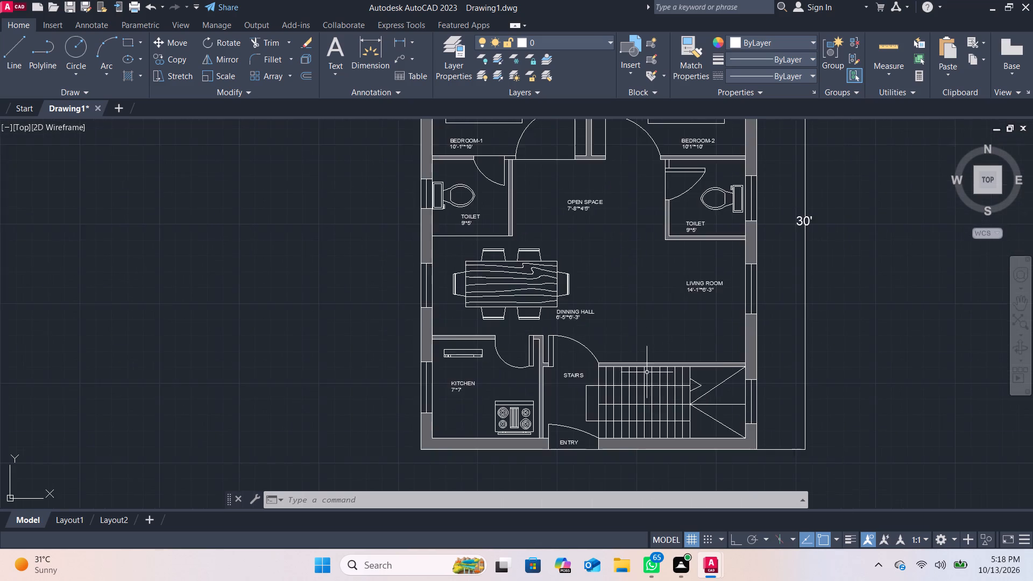
pyautogui.scroll(3, 667, 417)
pyautogui.scroll(-1, 669, 408)
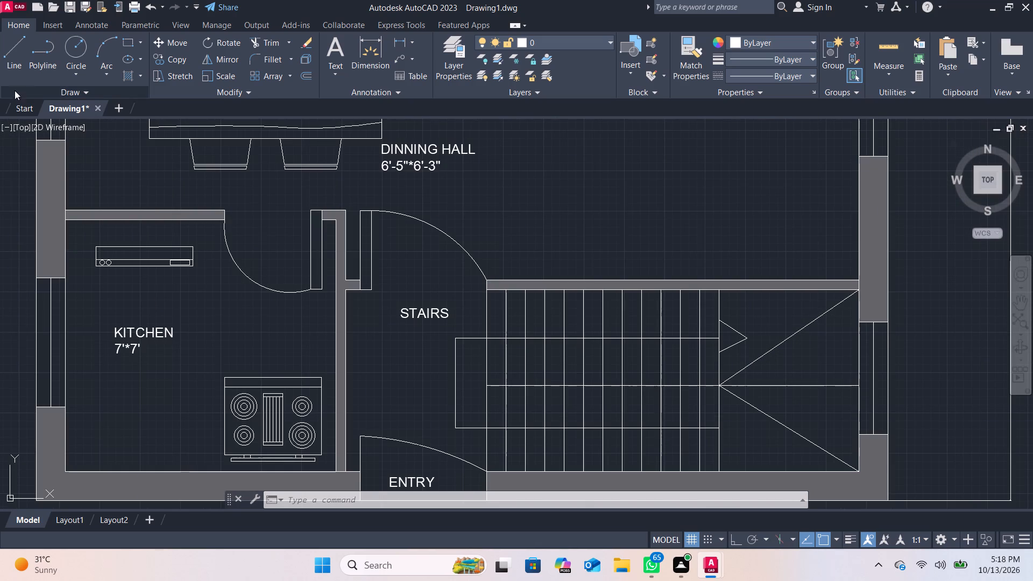
# Solid-hatch the staircase's triangular direction arrowhead in green 19,103,52.
pyautogui.click(141, 79)
pyautogui.click(150, 104)
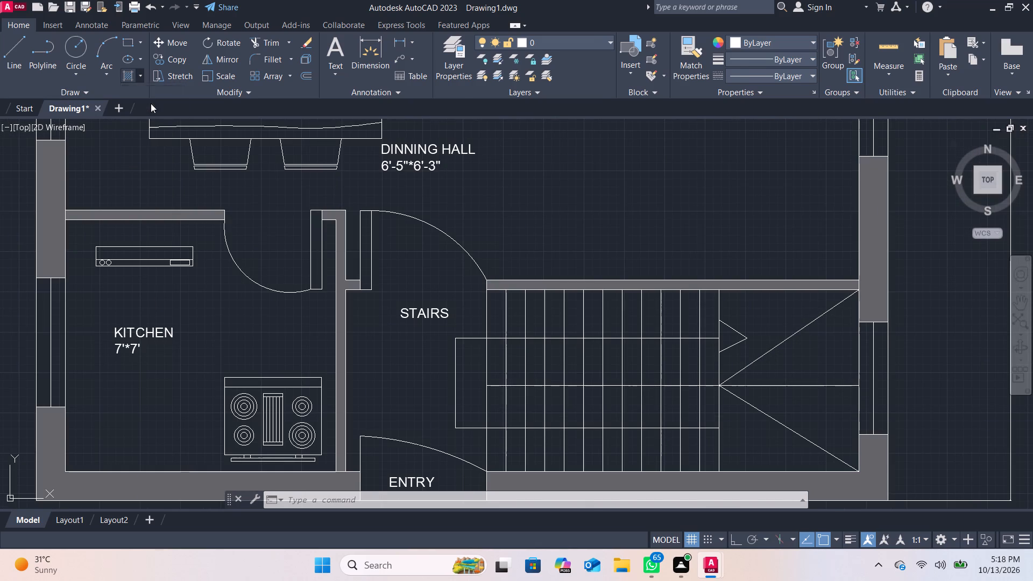
pyautogui.click(362, 53)
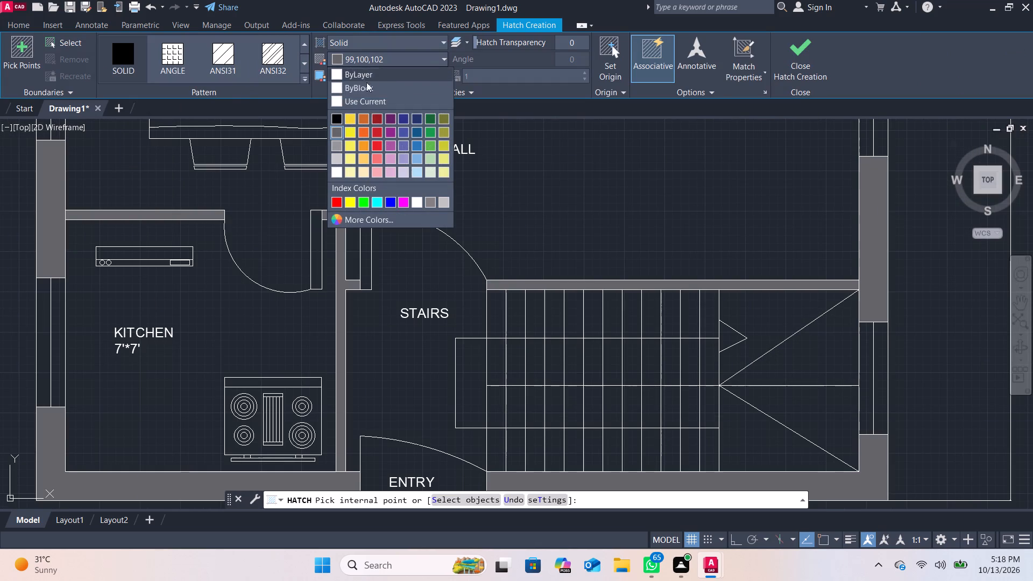
pyautogui.click(362, 117)
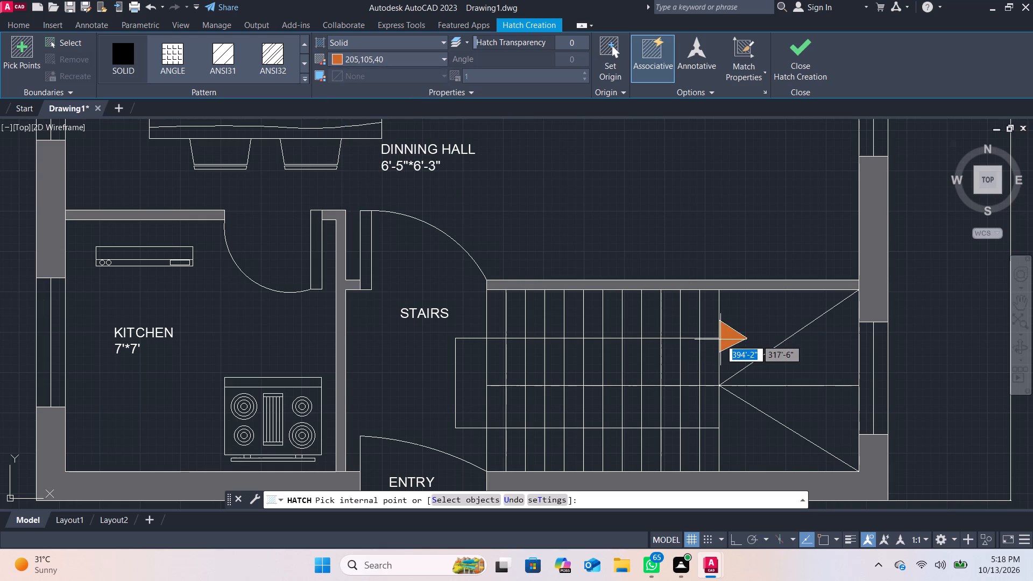
pyautogui.click(728, 339)
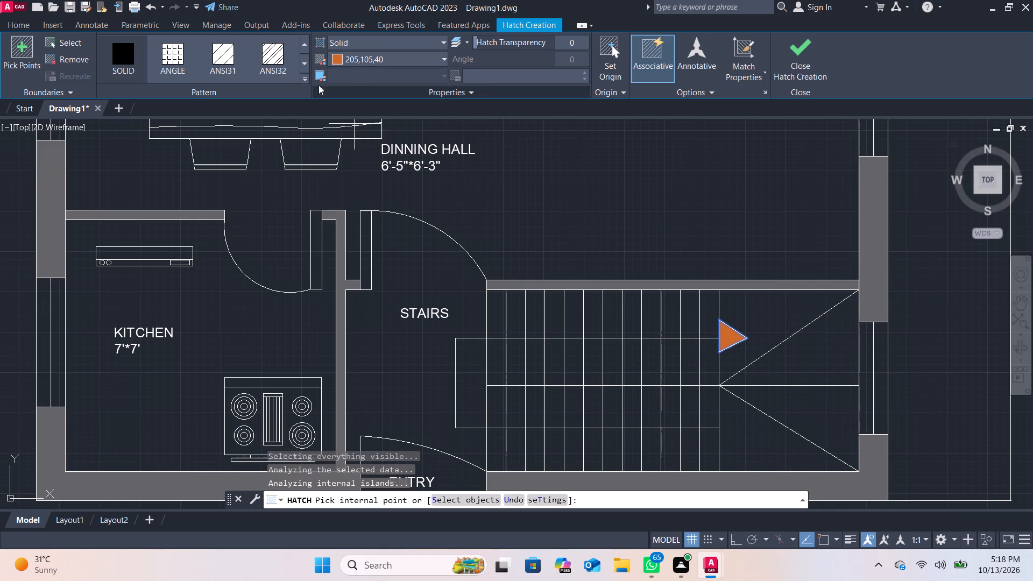
pyautogui.click(378, 55)
pyautogui.click(430, 108)
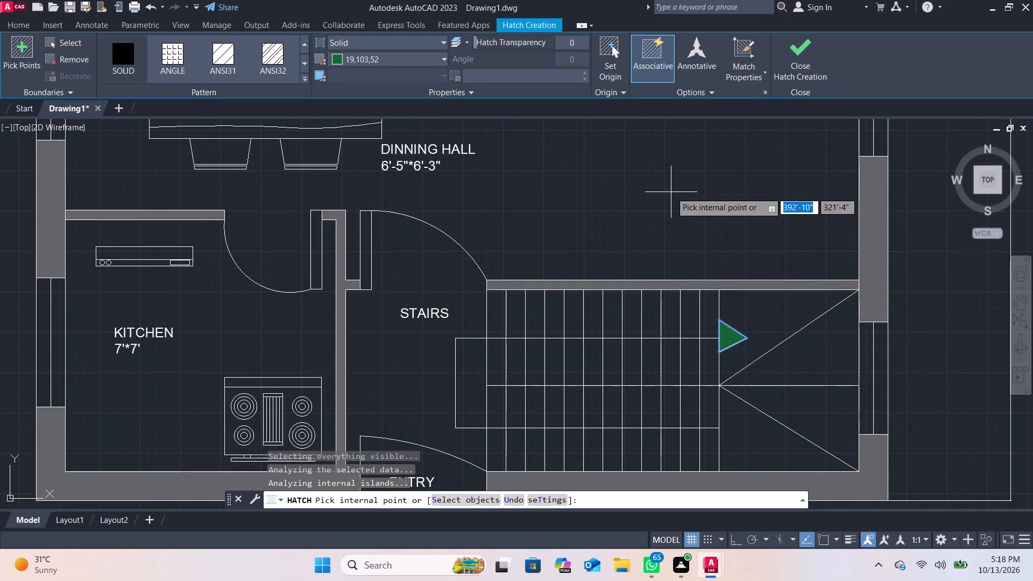
pyautogui.click(809, 43)
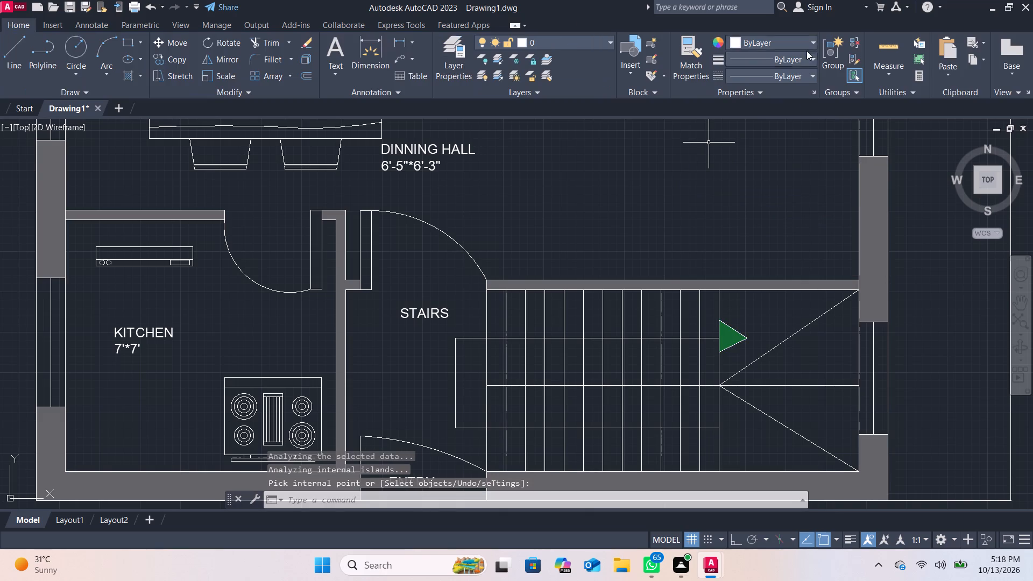
# Examine the whole floor plan from the entry and stairs north to the bedrooms, including the doors and toilets.
pyautogui.scroll(-2, 755, 207)
pyautogui.scroll(2, 560, 442)
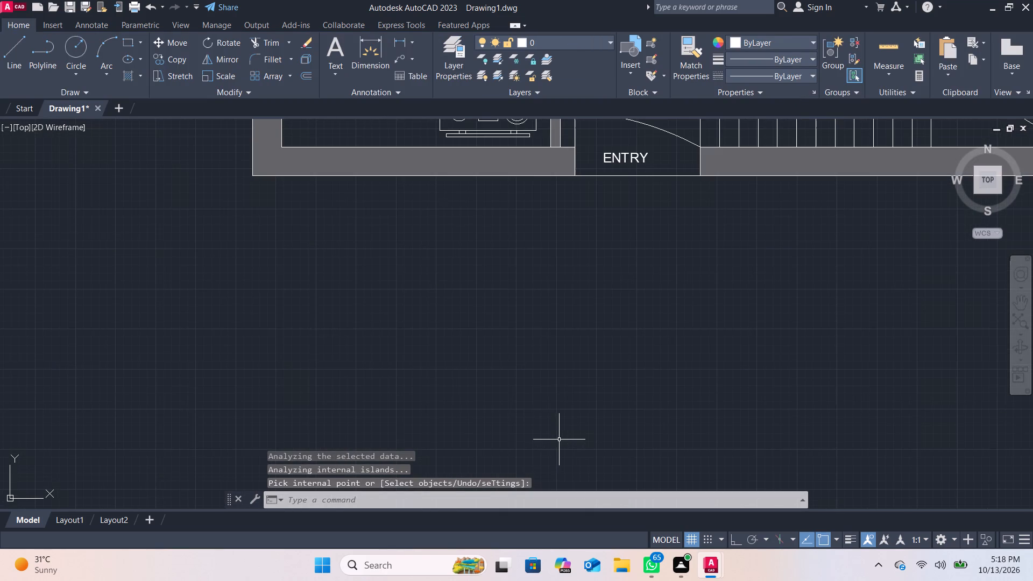
pyautogui.scroll(-2, 535, 324)
pyautogui.moveTo(535, 324); pyautogui.dragTo(537, 377, button='middle')
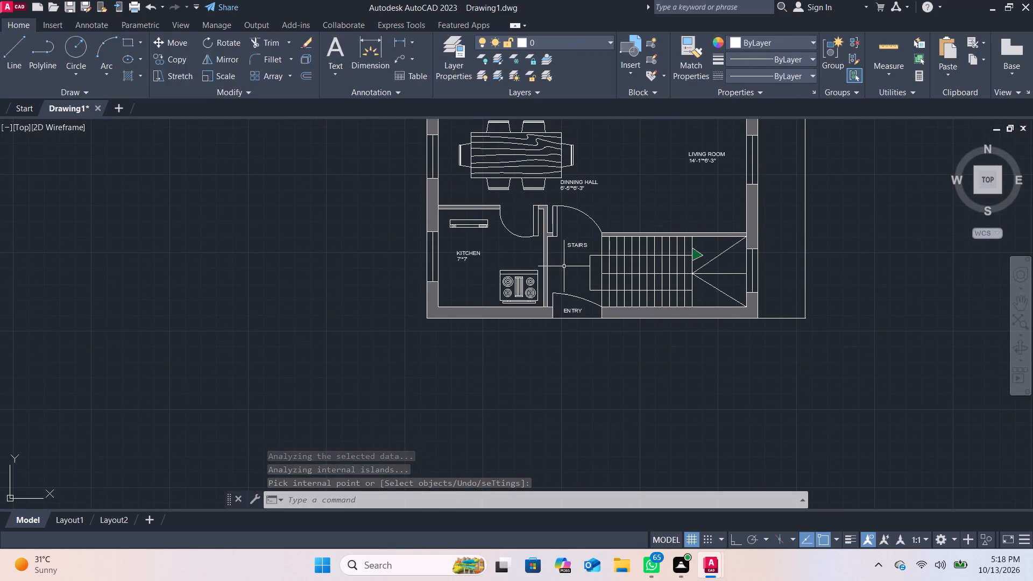
pyautogui.scroll(1, 564, 266)
pyautogui.moveTo(564, 266); pyautogui.dragTo(561, 340, button='middle')
pyautogui.moveTo(649, 218); pyautogui.dragTo(636, 376, button='middle')
pyautogui.scroll(-1, 631, 252)
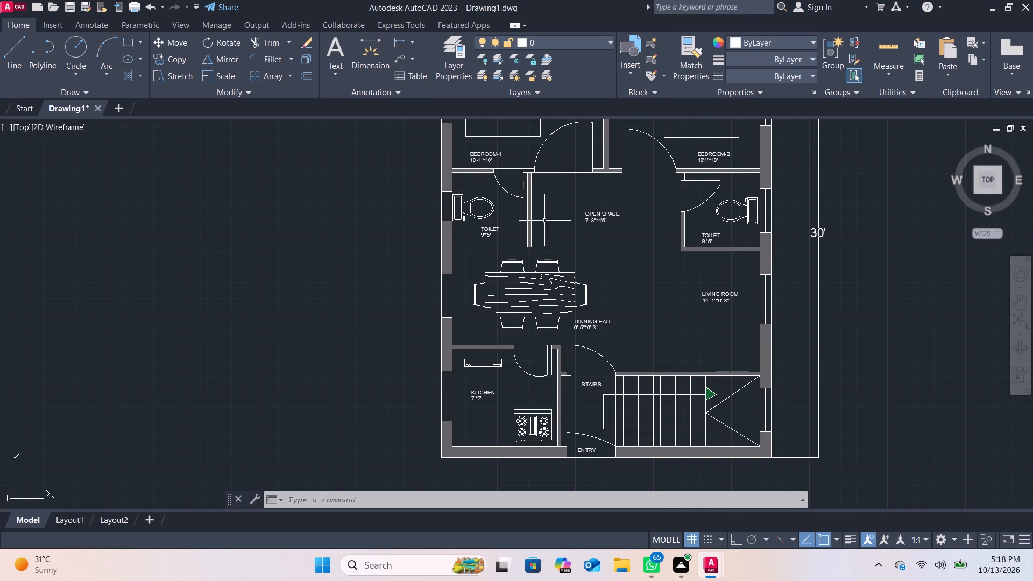
pyautogui.scroll(-1, 583, 326)
pyautogui.scroll(2, 591, 365)
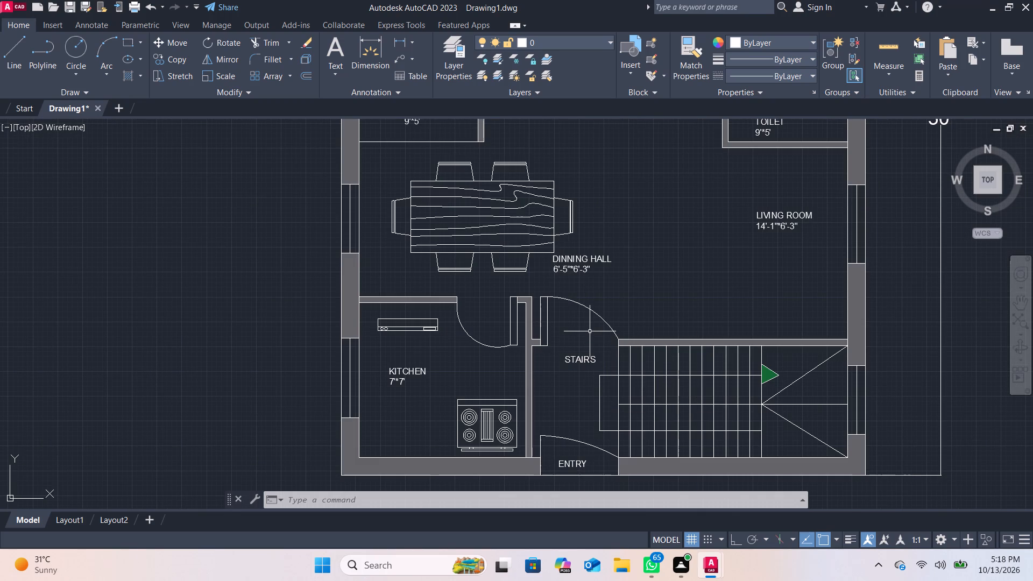
pyautogui.moveTo(655, 234); pyautogui.dragTo(638, 405, button='middle')
pyautogui.scroll(-1, 621, 300)
pyautogui.moveTo(621, 300); pyautogui.dragTo(622, 381, button='middle')
pyautogui.moveTo(646, 220); pyautogui.dragTo(646, 232, button='middle')
pyautogui.scroll(-1, 637, 171)
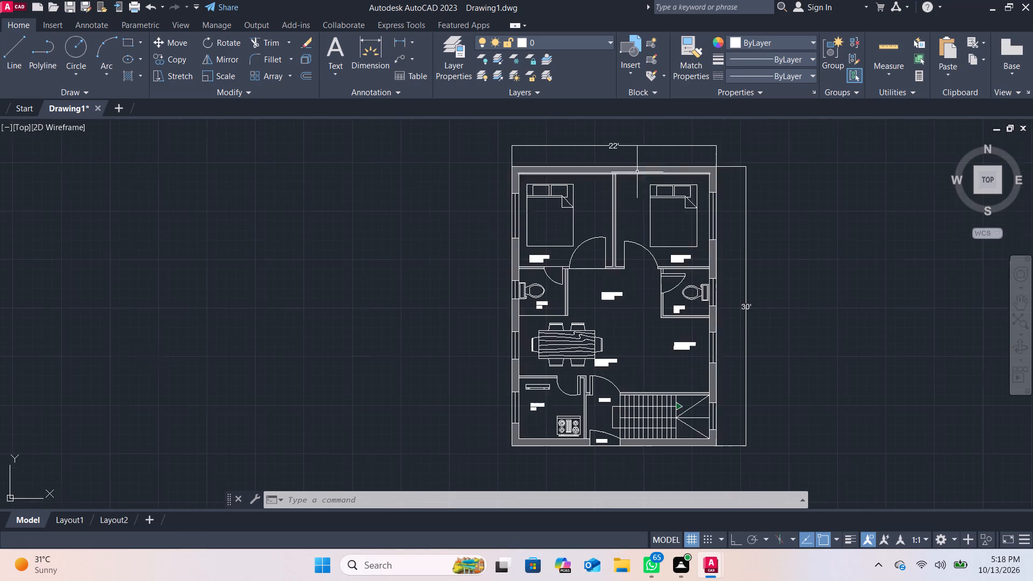
pyautogui.scroll(2, 646, 302)
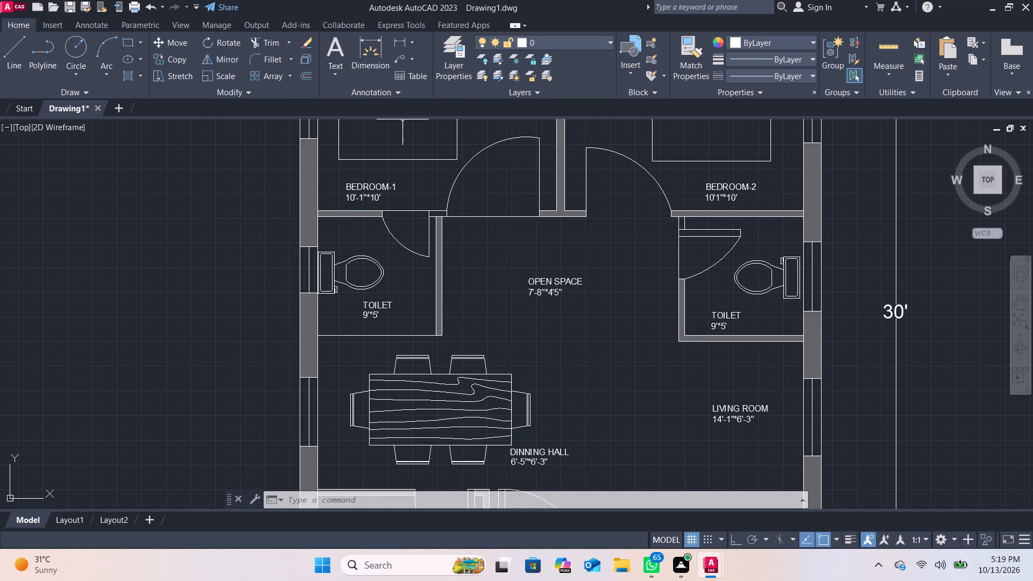
pyautogui.scroll(3, 606, 350)
pyautogui.scroll(-5, 606, 346)
pyautogui.scroll(2, 578, 318)
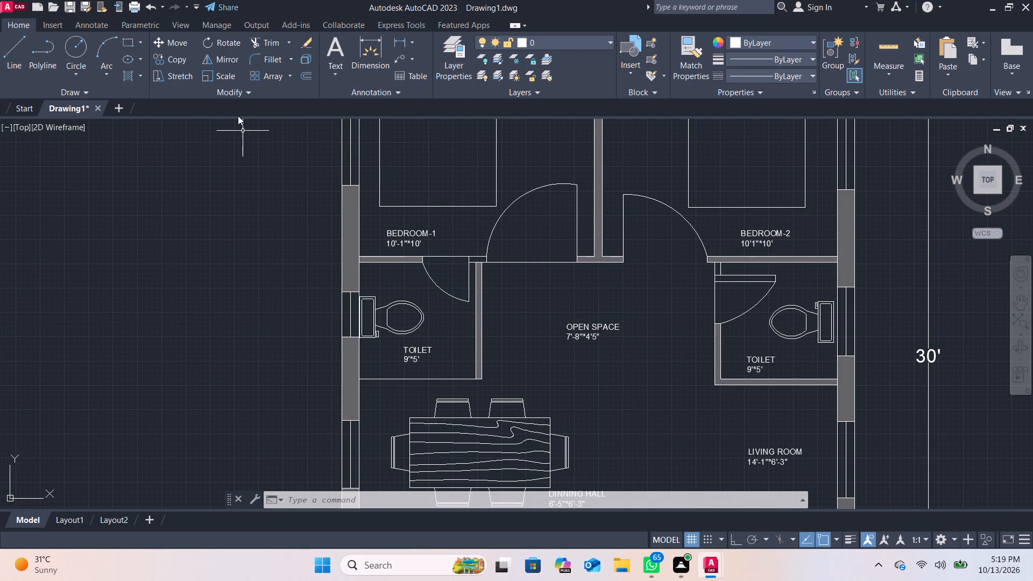
# Trim away the straight leaf line of the BEDROOM-2 door and redraw it from the wall's end corner to the end of the swing arc.
pyautogui.click(268, 44)
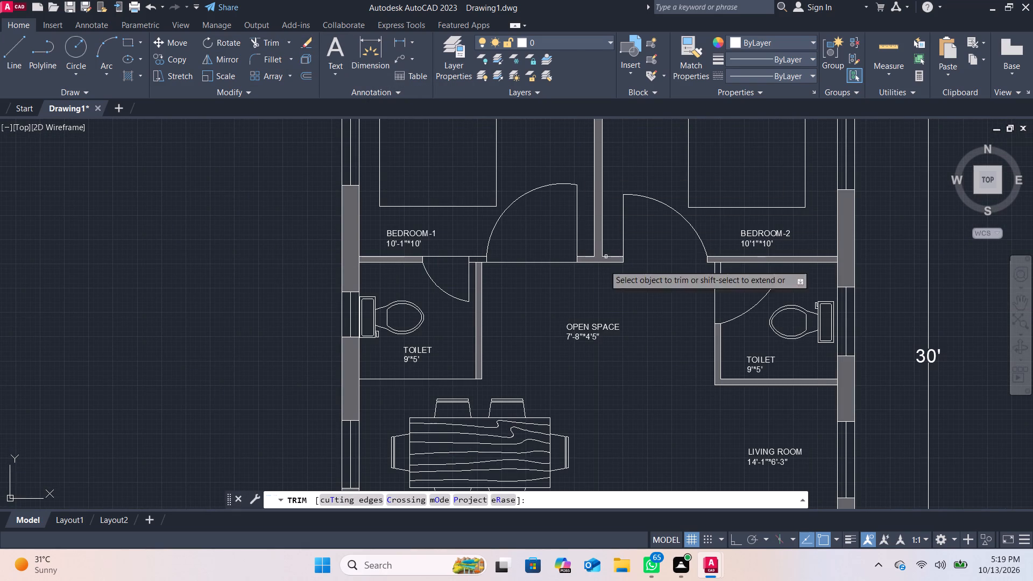
pyautogui.scroll(1, 603, 279)
pyautogui.click(634, 202)
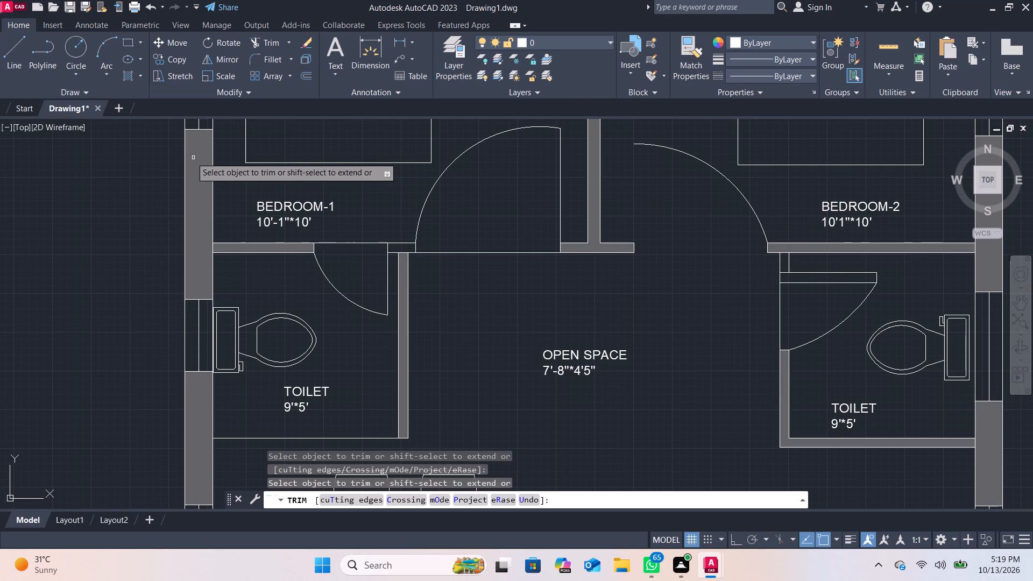
pyautogui.click(25, 51)
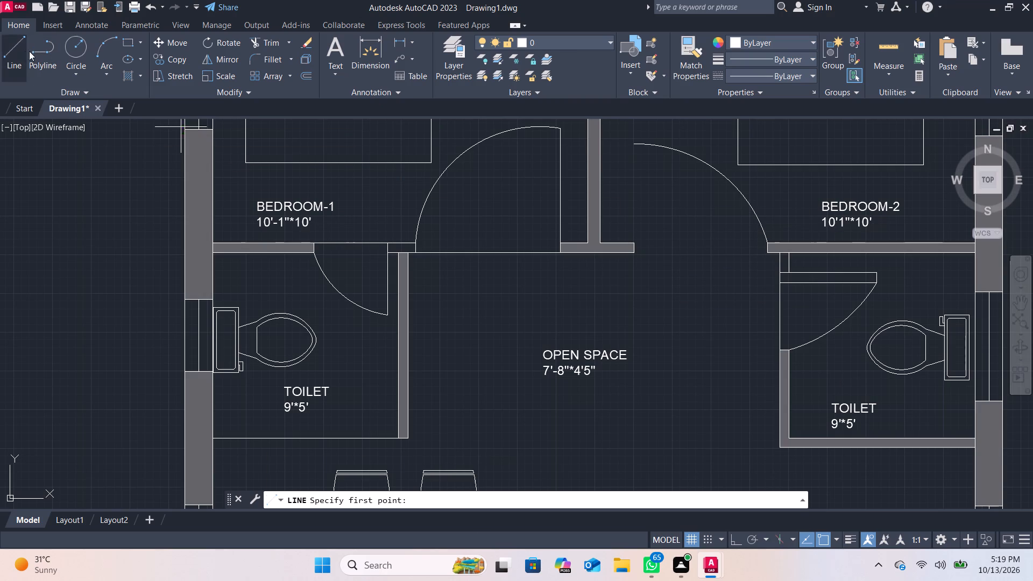
pyautogui.click(635, 240)
pyautogui.click(634, 144)
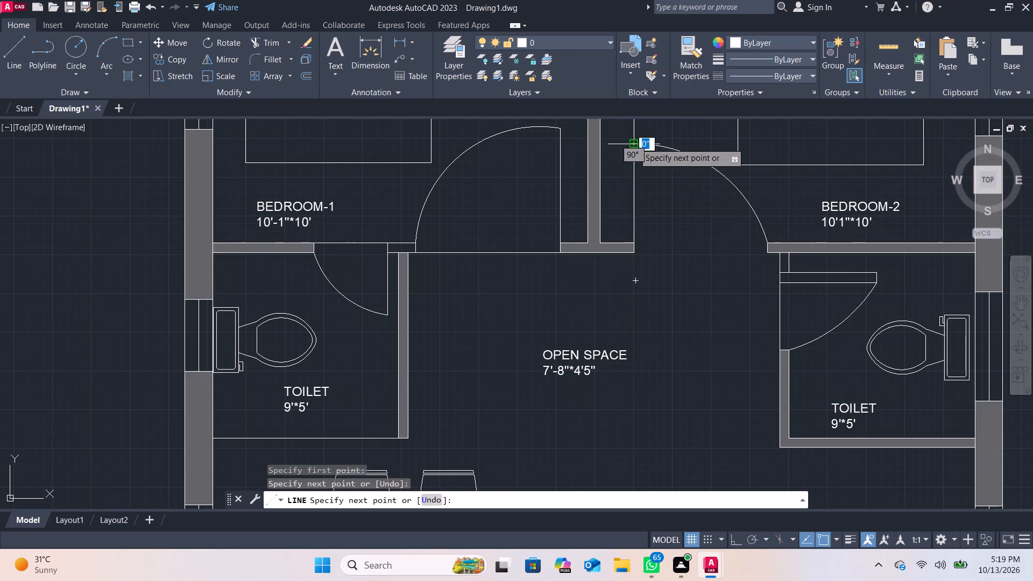
pyautogui.press('Return')
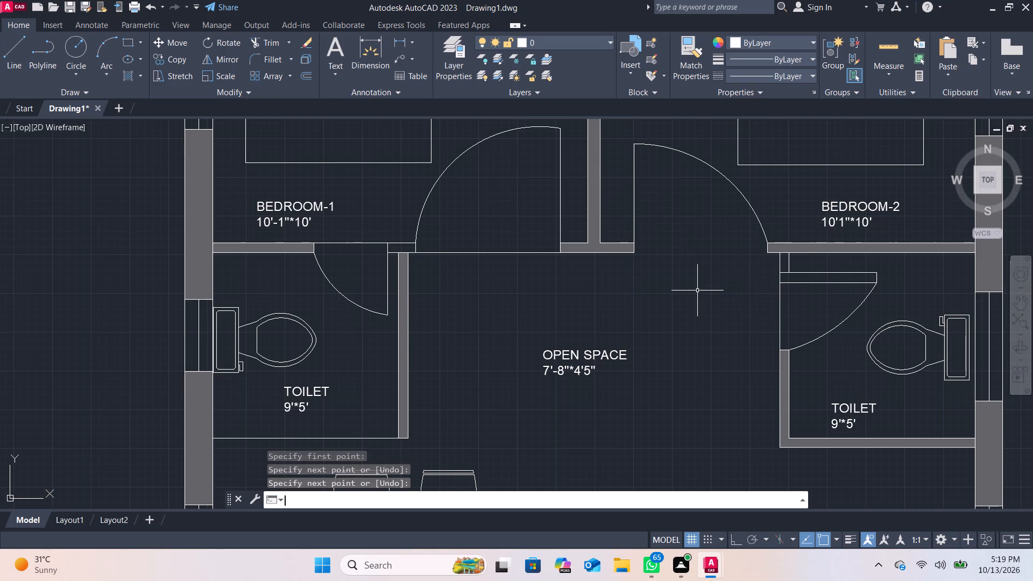
# Examine the floor plan from the bedroom and toilet doors south to the kitchen, staircase and entry for parts that need finishing.
pyautogui.scroll(-2, 673, 294)
pyautogui.scroll(2, 715, 326)
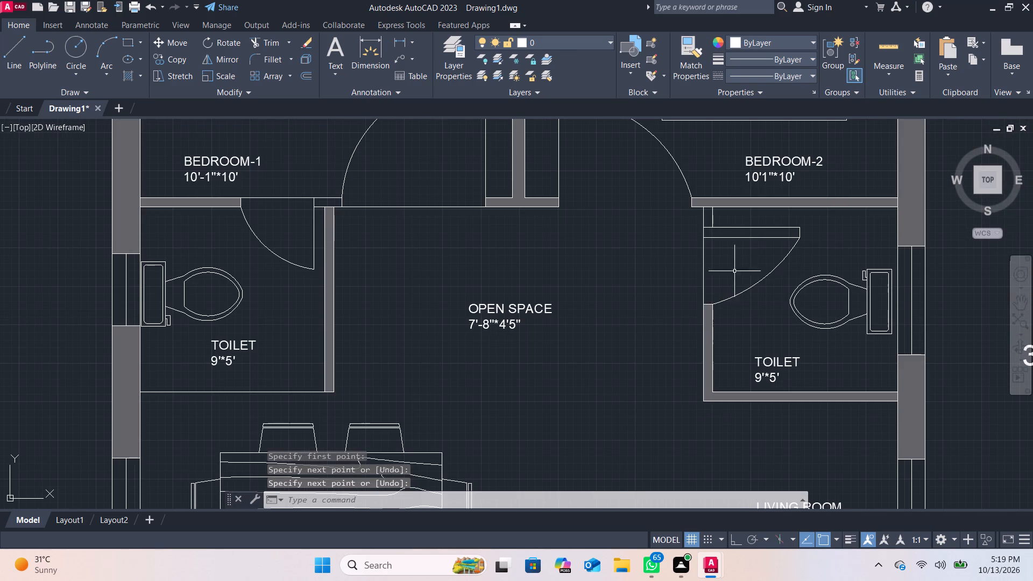
pyautogui.scroll(1, 726, 261)
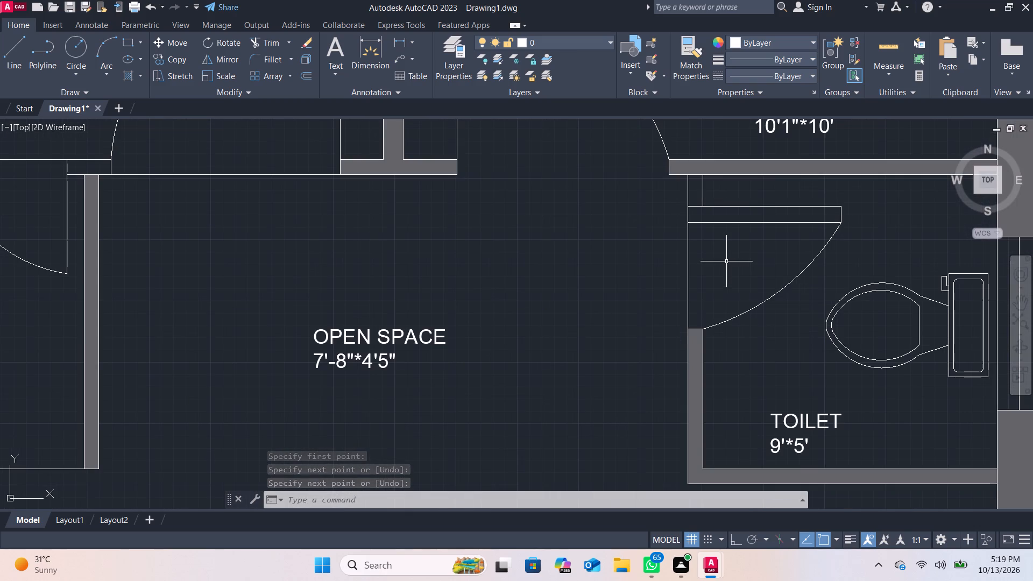
pyautogui.scroll(-1, 665, 259)
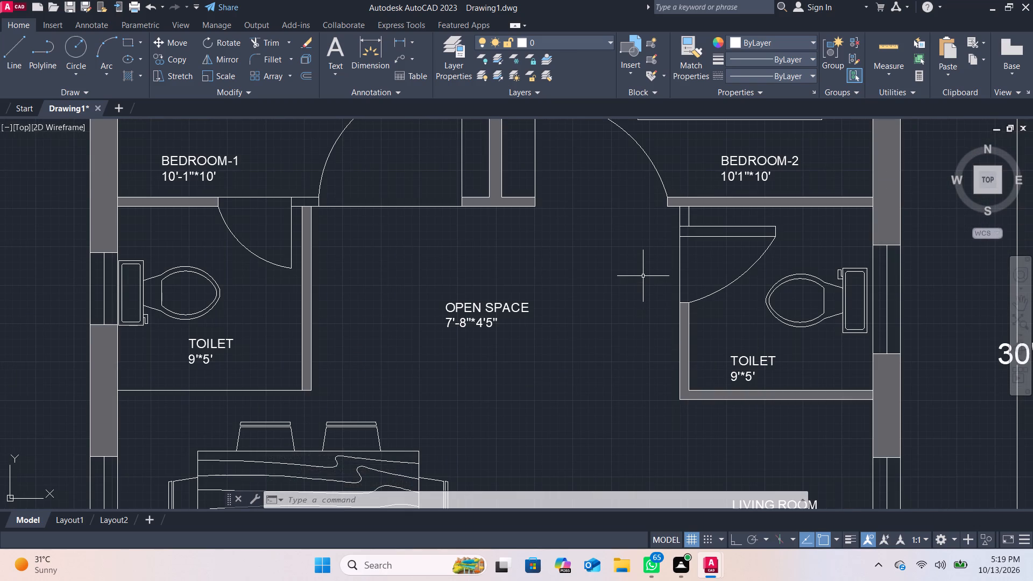
pyautogui.click(10, 60)
pyautogui.scroll(-1, 555, 251)
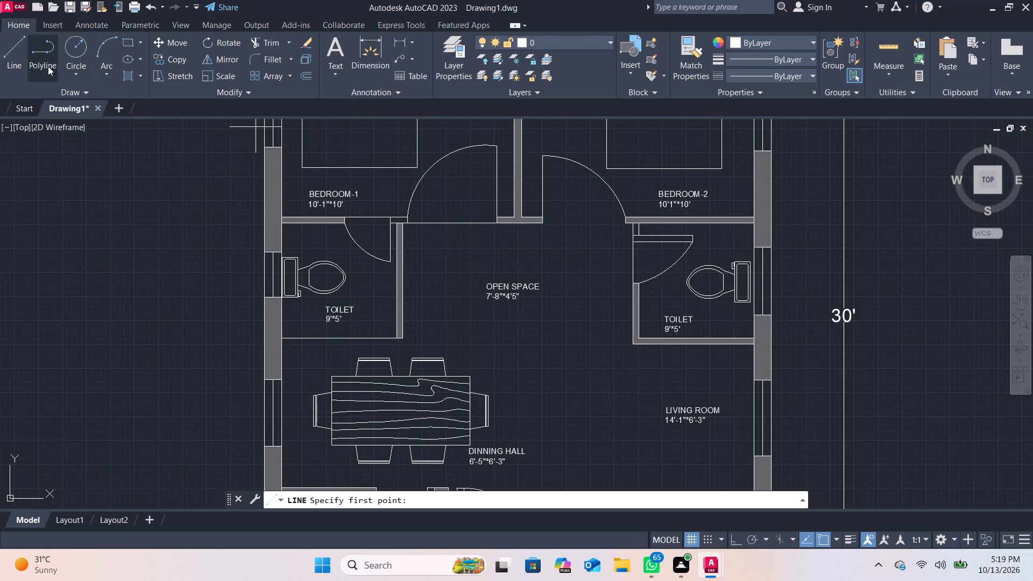
pyautogui.press('Escape')
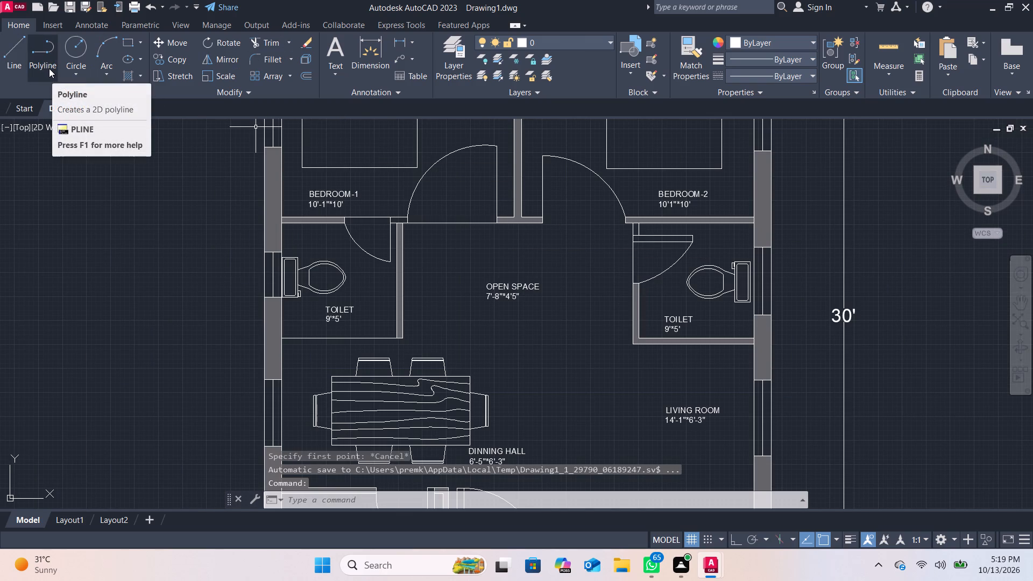
pyautogui.scroll(-2, 49, 68)
pyautogui.scroll(-1, 451, 352)
pyautogui.moveTo(519, 367); pyautogui.dragTo(519, 367, button='middle')
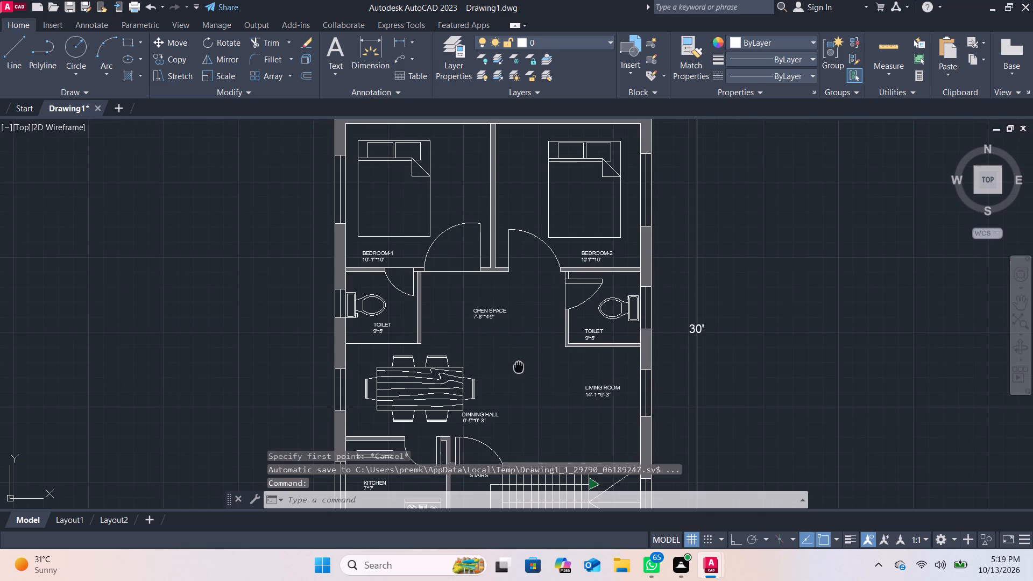
pyautogui.moveTo(519, 367); pyautogui.dragTo(510, 253, button='middle')
pyautogui.scroll(2, 520, 345)
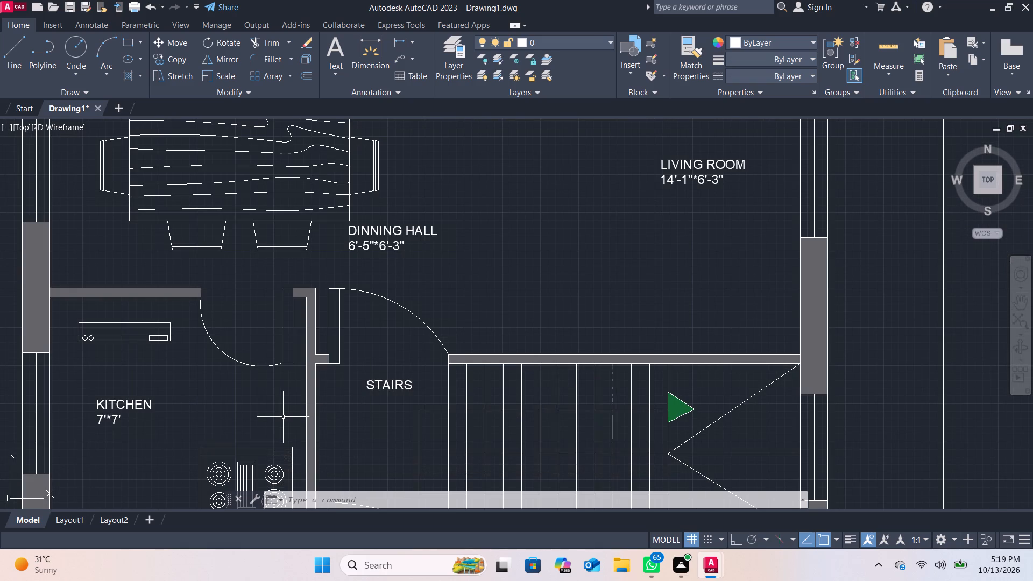
pyautogui.scroll(-1, 106, 393)
pyautogui.moveTo(159, 406); pyautogui.dragTo(202, 311, button='middle')
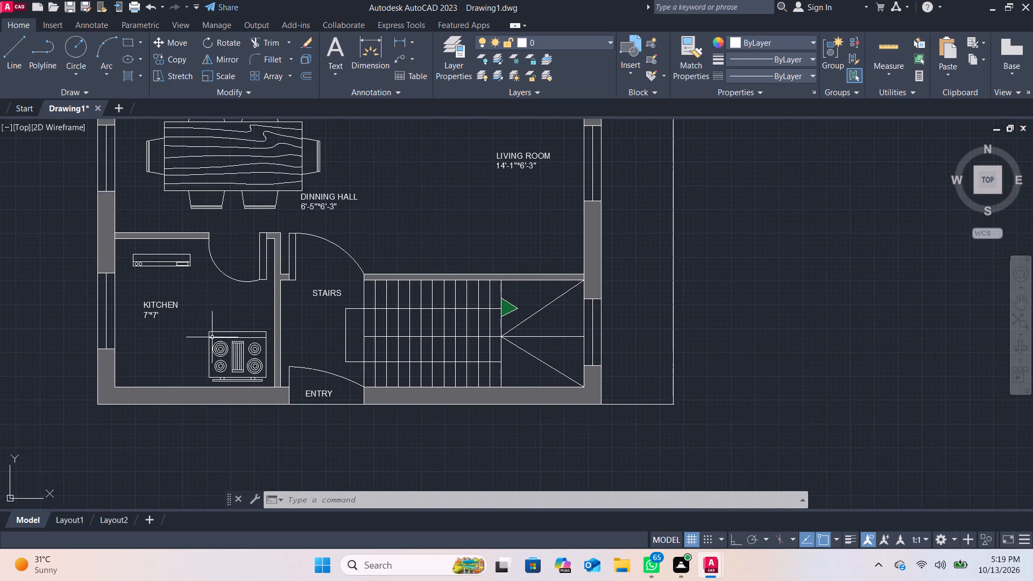
# Change the ENTRY label at the main door to read ENTRY OF HOUSE.
pyautogui.scroll(2, 266, 402)
pyautogui.doubleClick(387, 384)
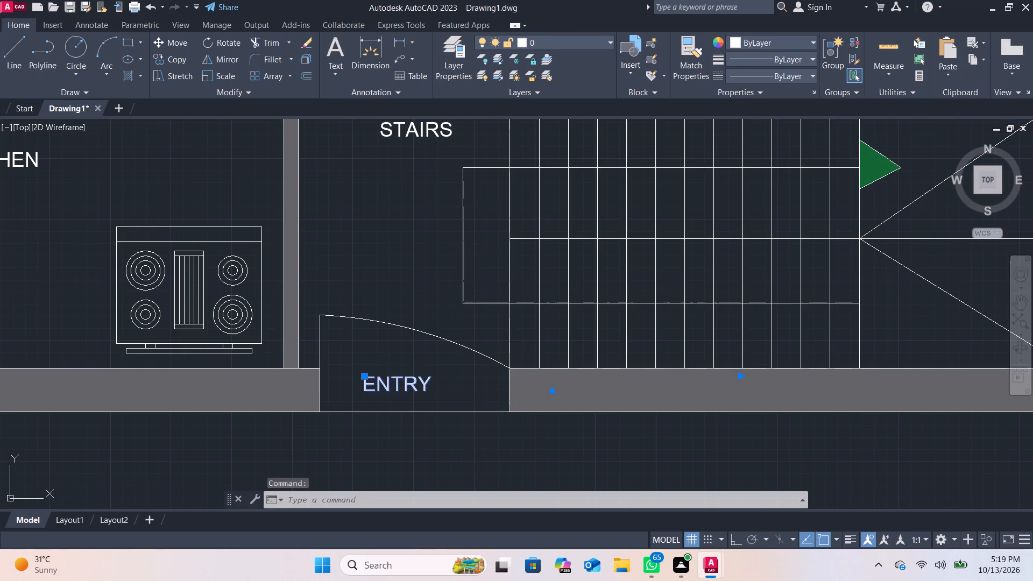
pyautogui.click(487, 384)
pyautogui.press('space')
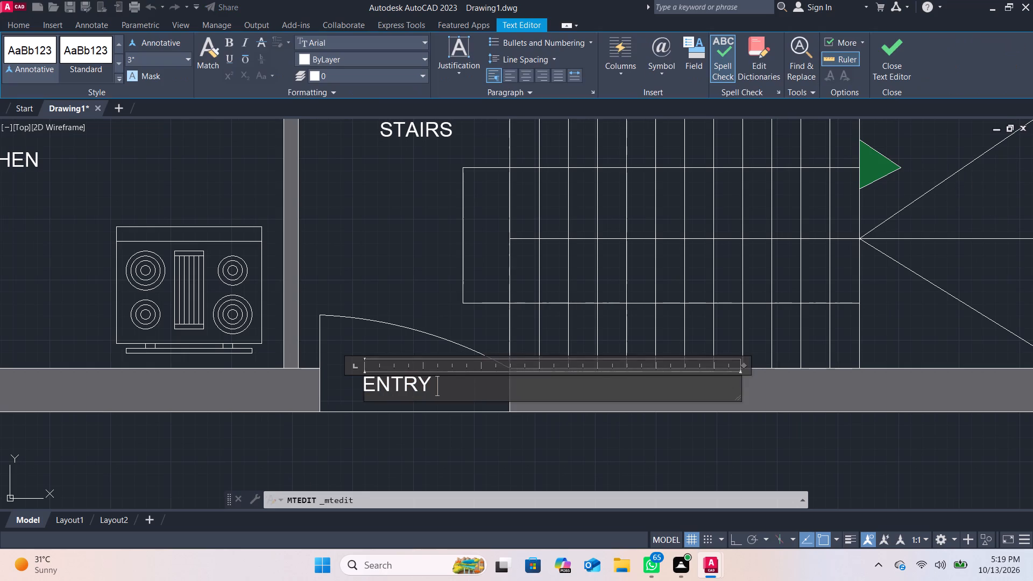
pyautogui.write('OF')
pyautogui.press('space')
pyautogui.write('HO')
pyautogui.press('BackSpace')
pyautogui.press('BackSpace')
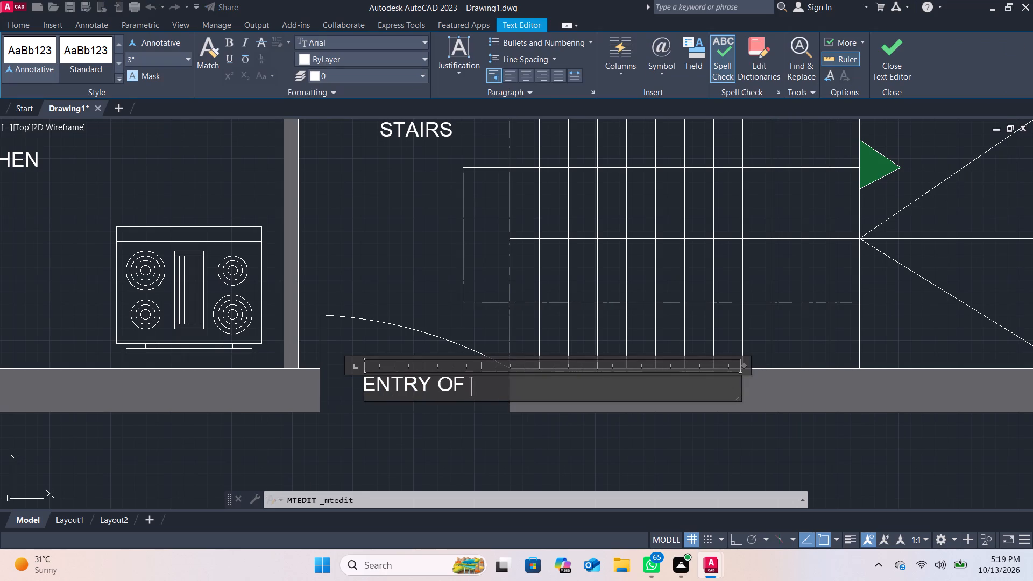
pyautogui.write('BU')
pyautogui.press('BackSpace')
pyautogui.press('BackSpace')
pyautogui.write('HOUSE')
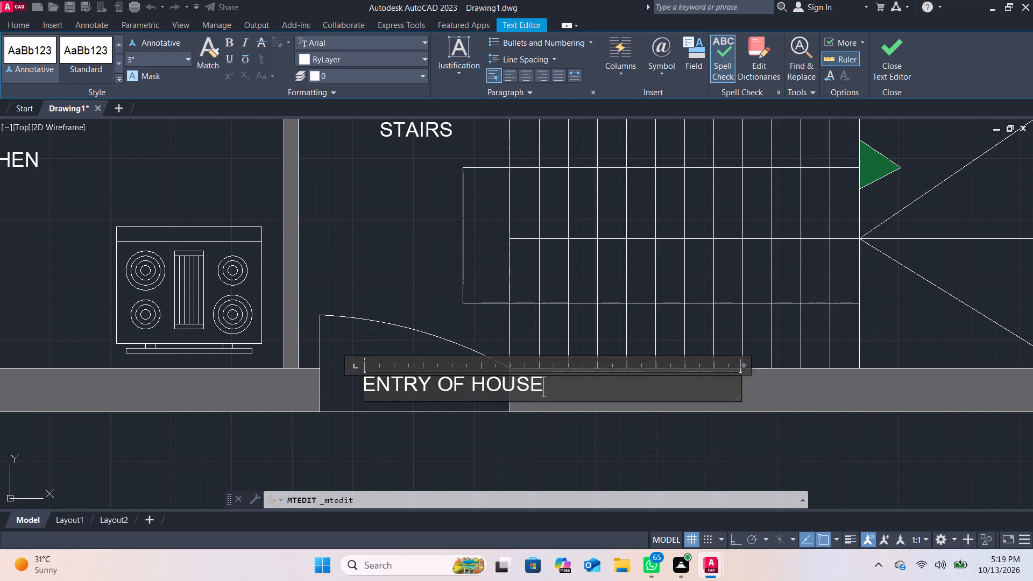
pyautogui.click(906, 48)
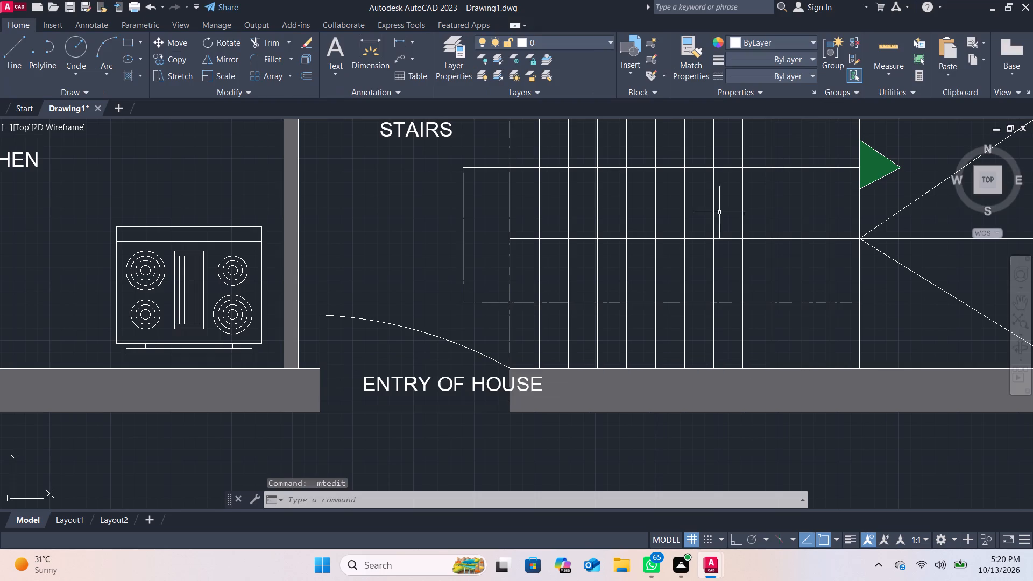
# Move the ENTRY OF HOUSE label about 9" west so that it fits inside the entry door opening.
pyautogui.click(459, 387)
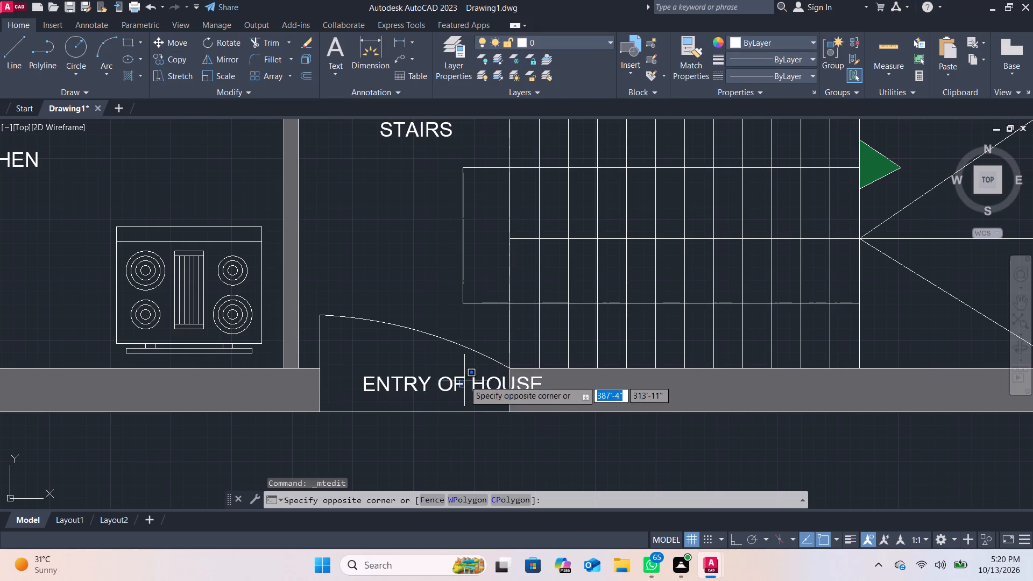
pyautogui.click(465, 380)
pyautogui.doubleClick(465, 380)
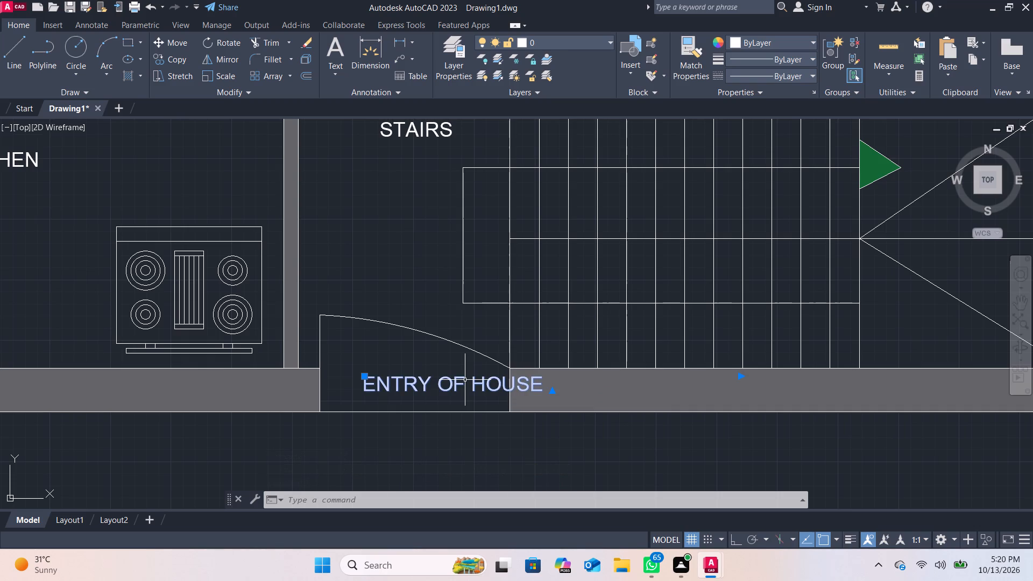
pyautogui.press('m')
pyautogui.click(510, 410)
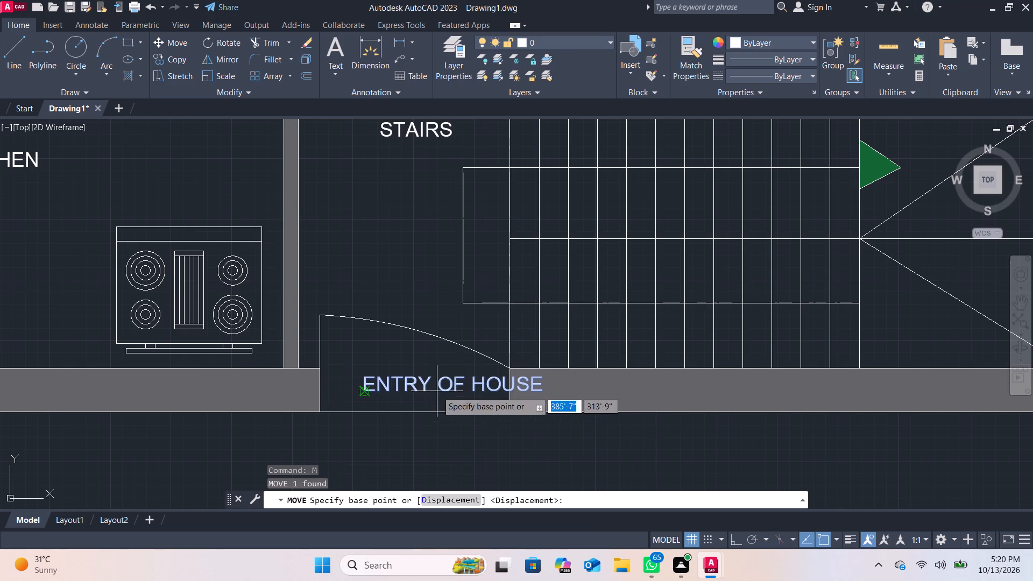
pyautogui.moveTo(437, 391); pyautogui.dragTo(320, 394)
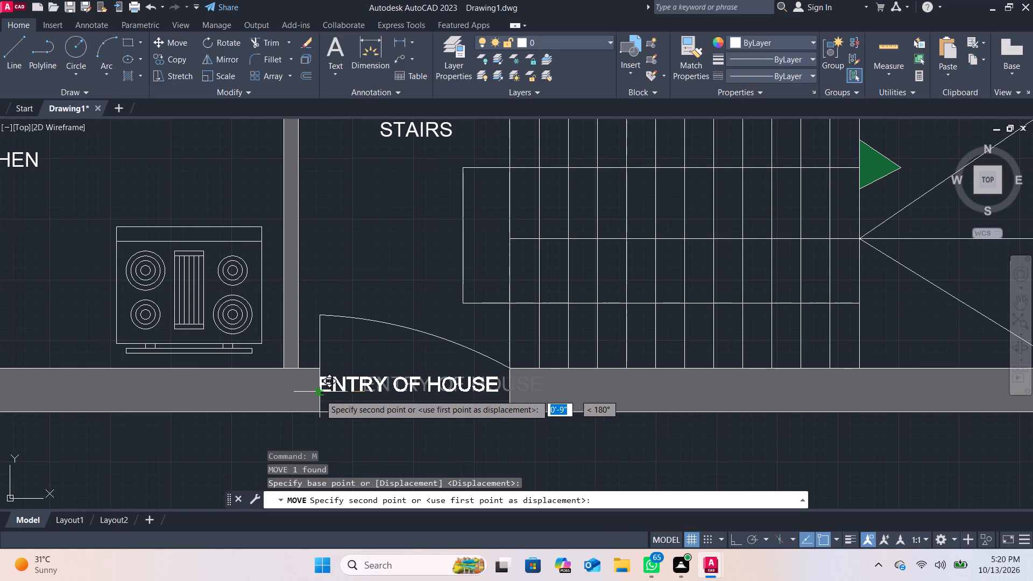
pyautogui.moveTo(320, 394); pyautogui.dragTo(327, 385)
pyautogui.click(326, 385)
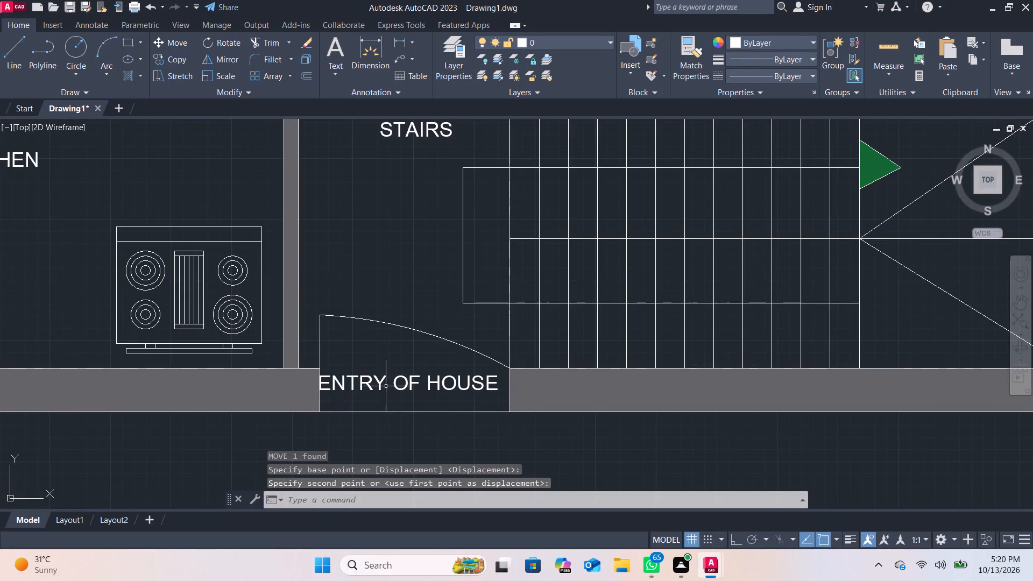
# Examine the whole floor plan from the entry to the bedrooms, including the text of the LIVING ROOM label.
pyautogui.scroll(-3, 487, 365)
pyautogui.moveTo(558, 238); pyautogui.dragTo(562, 331, button='middle')
pyautogui.scroll(-1, 551, 311)
pyautogui.scroll(1, 549, 310)
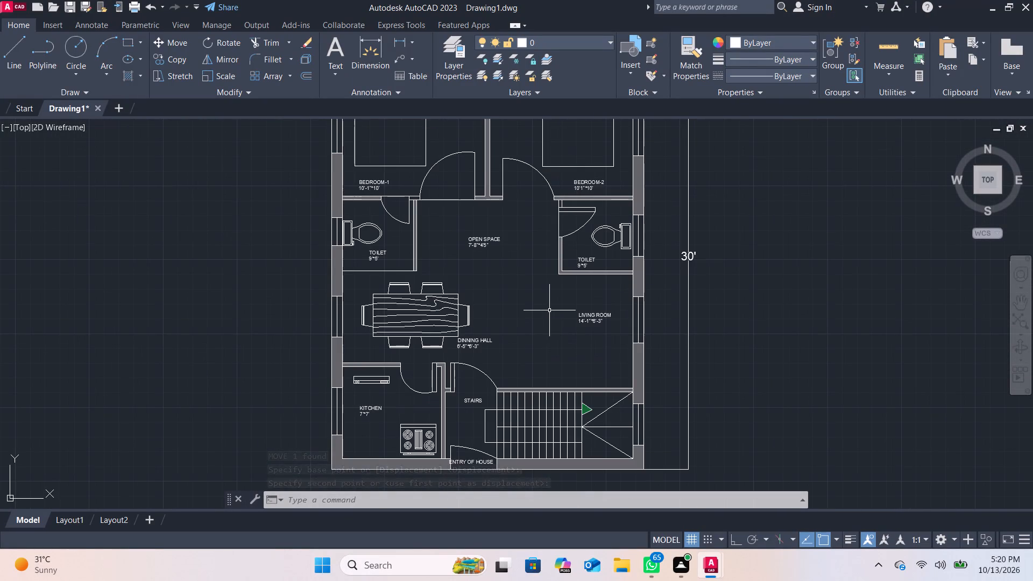
pyautogui.moveTo(453, 276); pyautogui.dragTo(469, 340, button='middle')
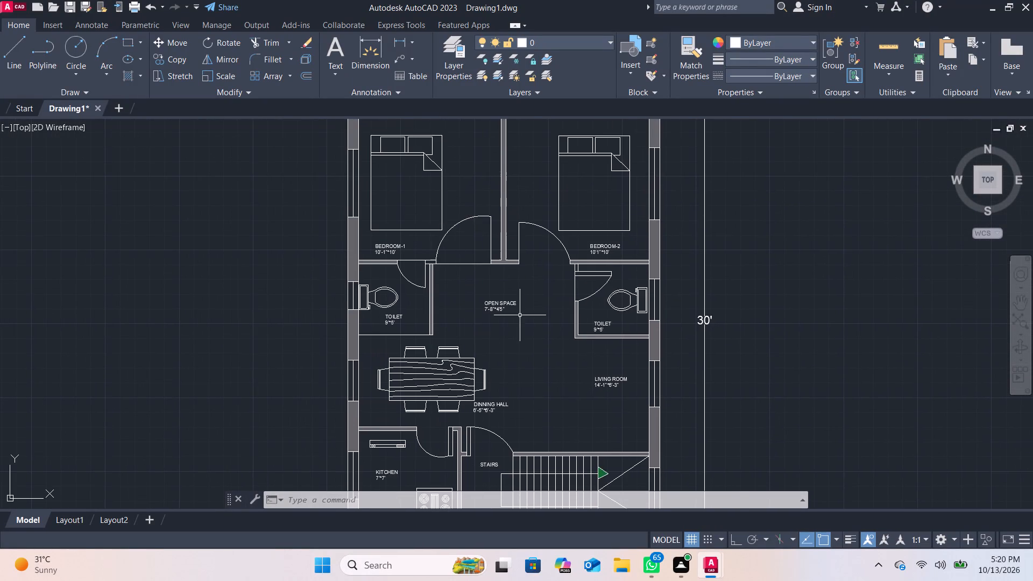
pyautogui.scroll(1, 522, 318)
pyautogui.scroll(-1, 537, 343)
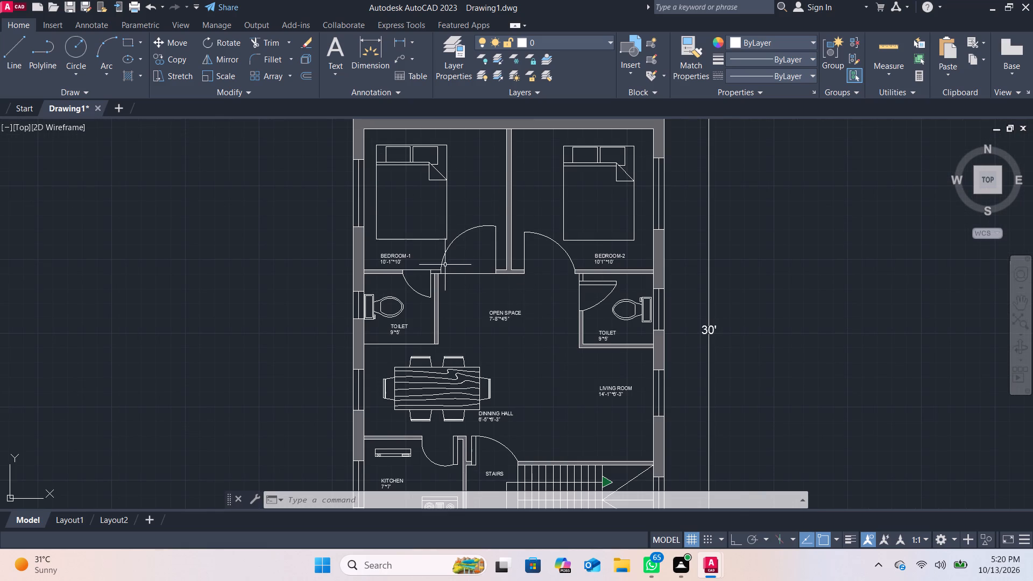
pyautogui.scroll(1, 570, 259)
pyautogui.scroll(-2, 570, 256)
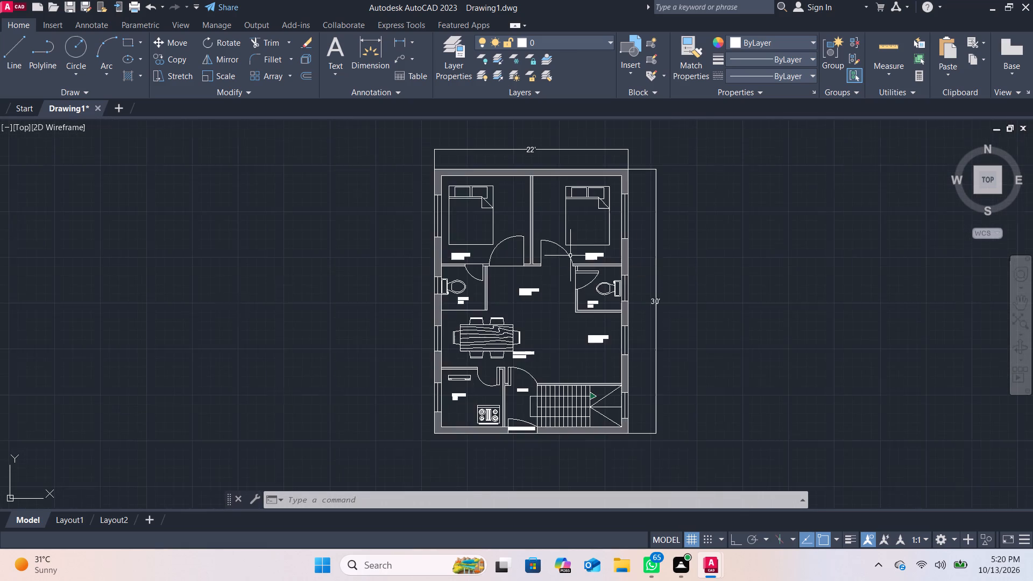
pyautogui.scroll(-1, 562, 299)
pyautogui.scroll(3, 564, 346)
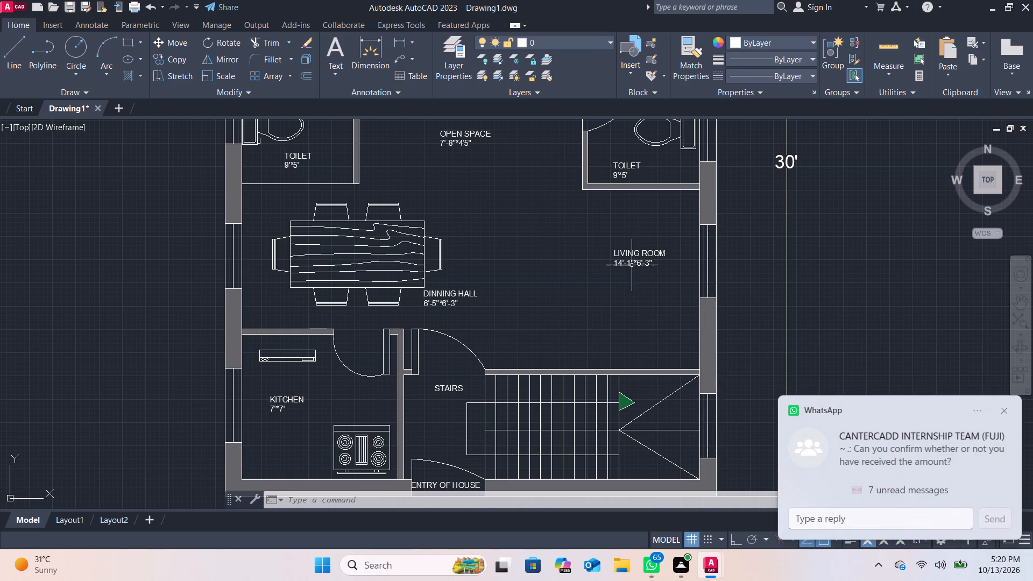
pyautogui.scroll(1, 630, 260)
pyautogui.doubleClick(620, 250)
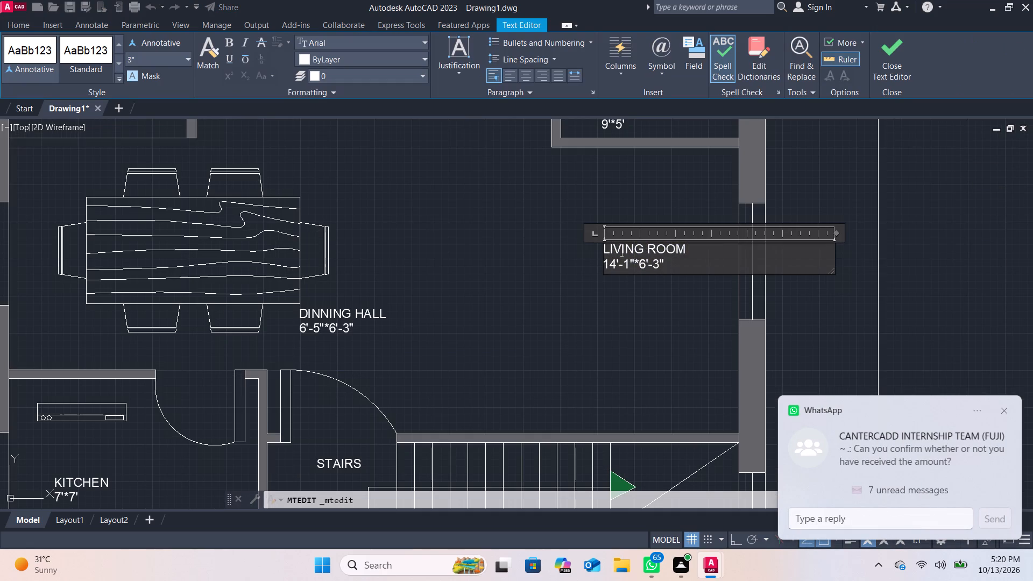
pyautogui.click(891, 46)
# Fill the staircase window in the east wall with a solid hatch in colour 199,200,202.
pyautogui.scroll(-1, 722, 280)
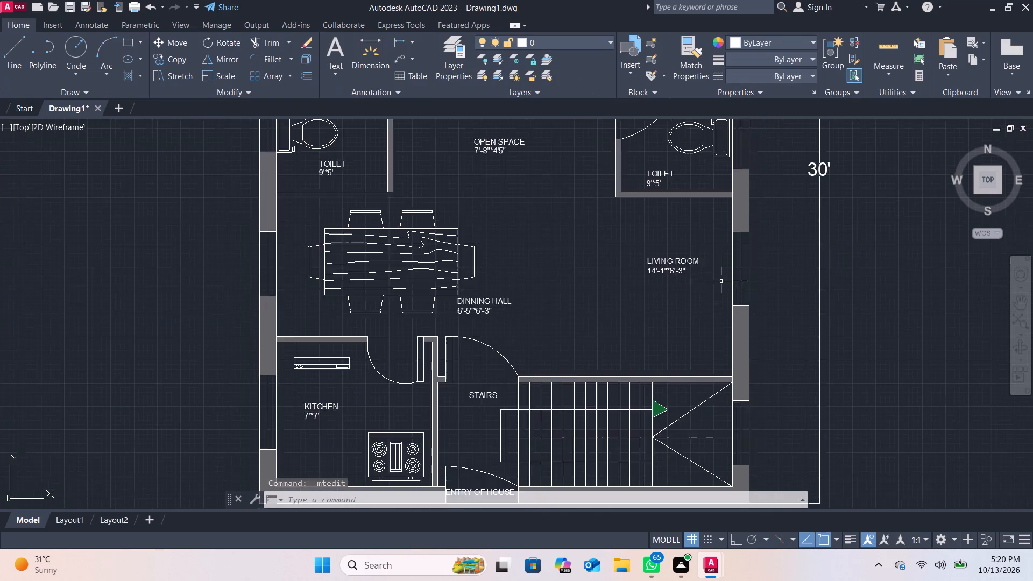
pyautogui.scroll(-1, 713, 292)
pyautogui.scroll(2, 683, 324)
pyautogui.scroll(-1, 397, 265)
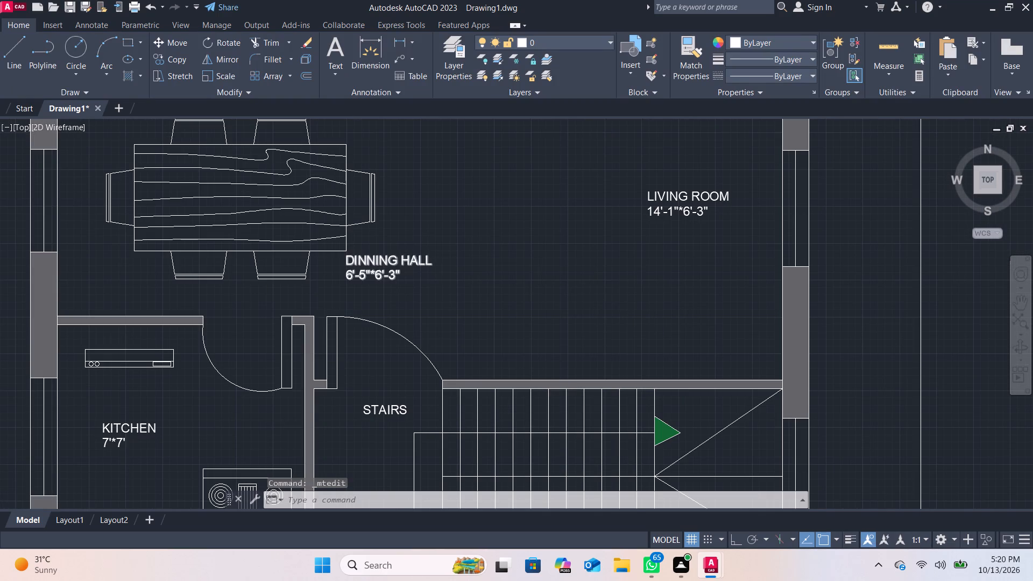
pyautogui.scroll(1, 582, 401)
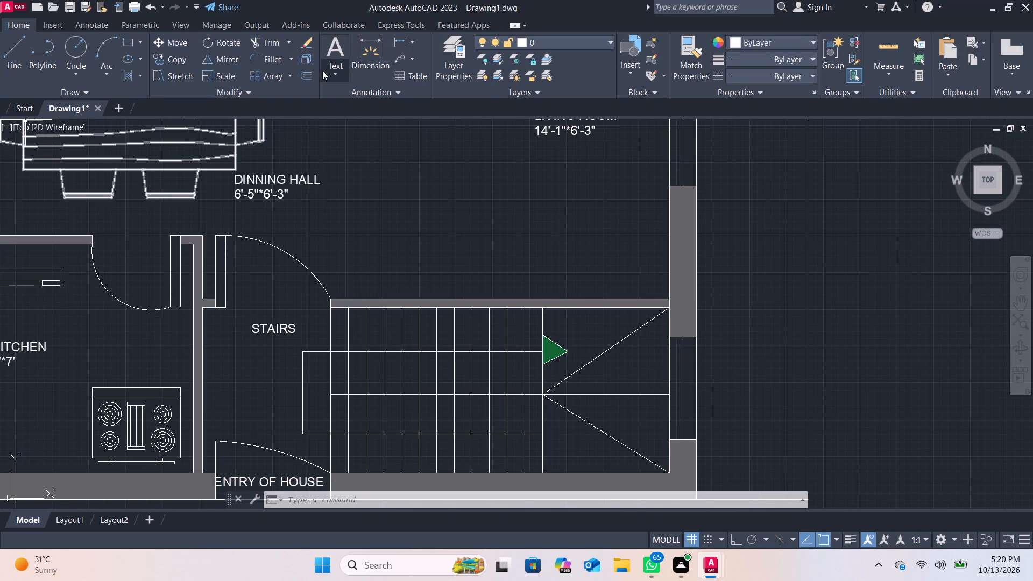
pyautogui.click(139, 77)
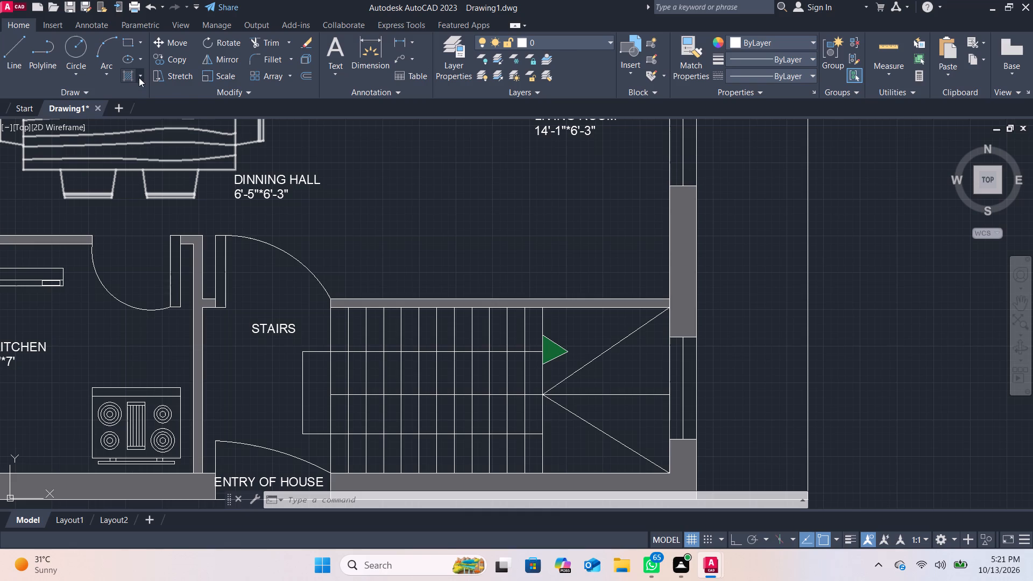
pyautogui.click(138, 93)
pyautogui.click(377, 60)
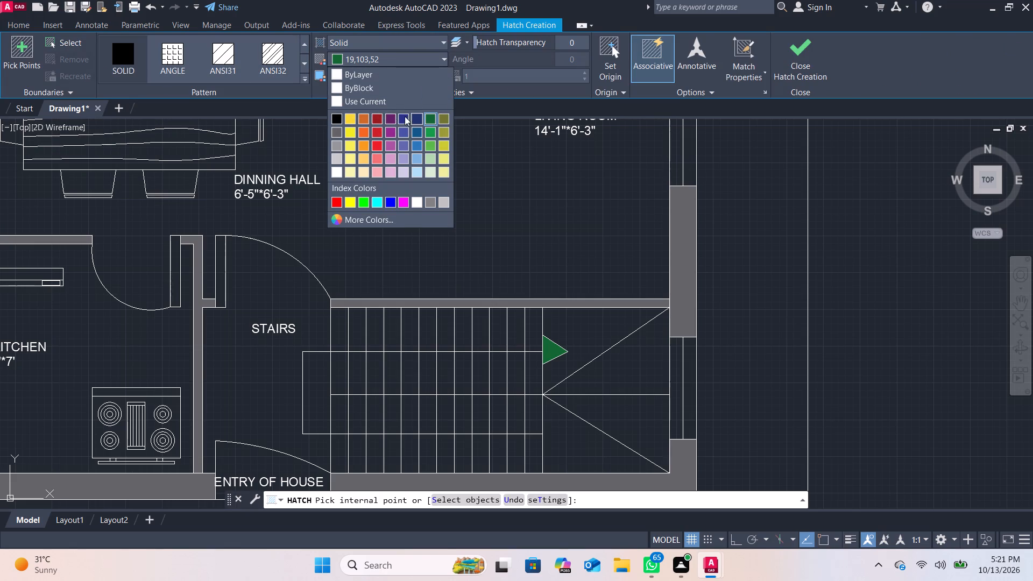
pyautogui.click(330, 145)
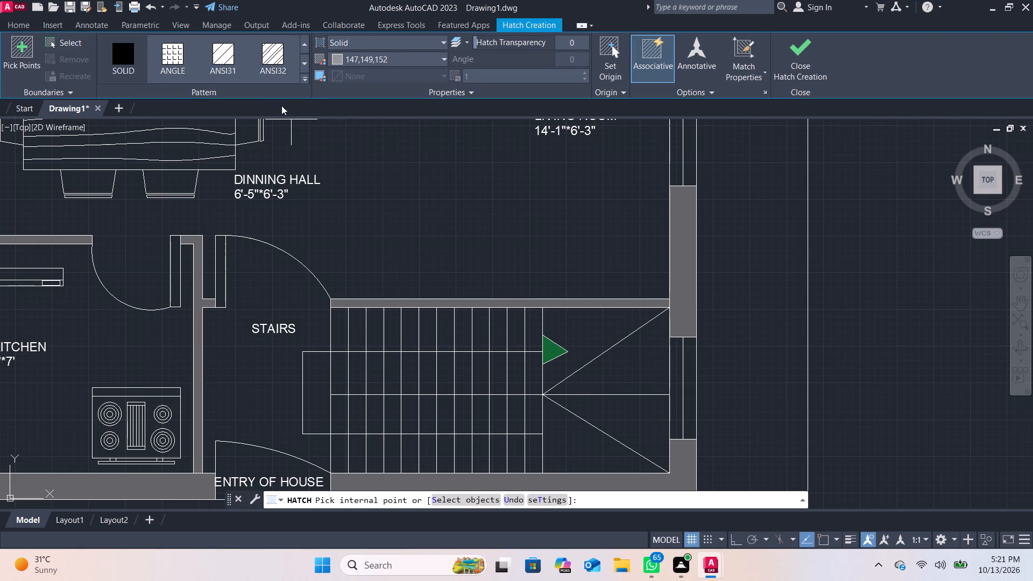
pyautogui.click(356, 56)
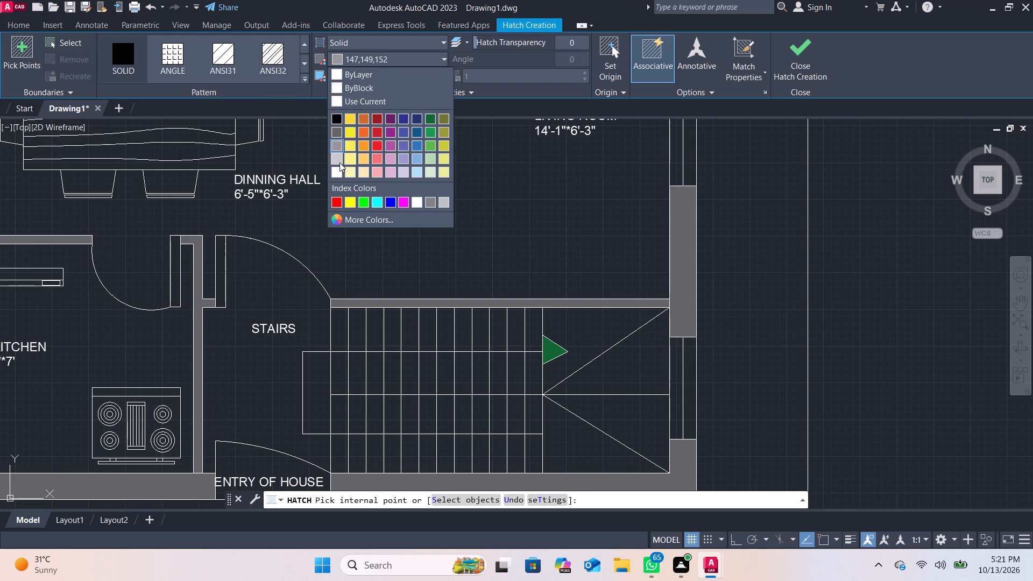
pyautogui.click(339, 162)
pyautogui.click(693, 365)
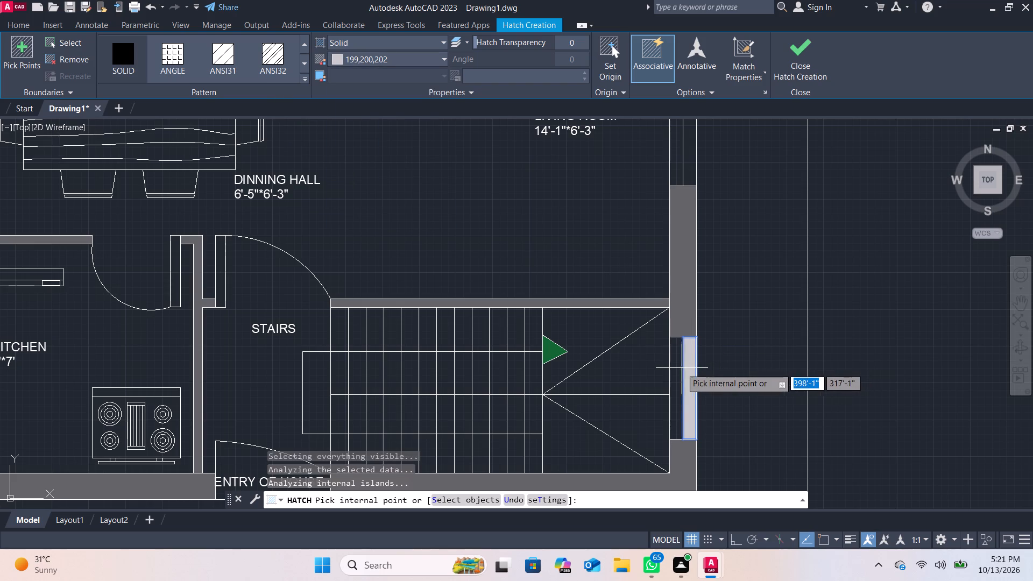
pyautogui.click(674, 369)
# Fill the living room, toilet and BEDROOM-2 windows in the east wall with the same solid light-grey hatch.
pyautogui.scroll(-2, 600, 200)
pyautogui.moveTo(601, 199); pyautogui.dragTo(620, 288, button='middle')
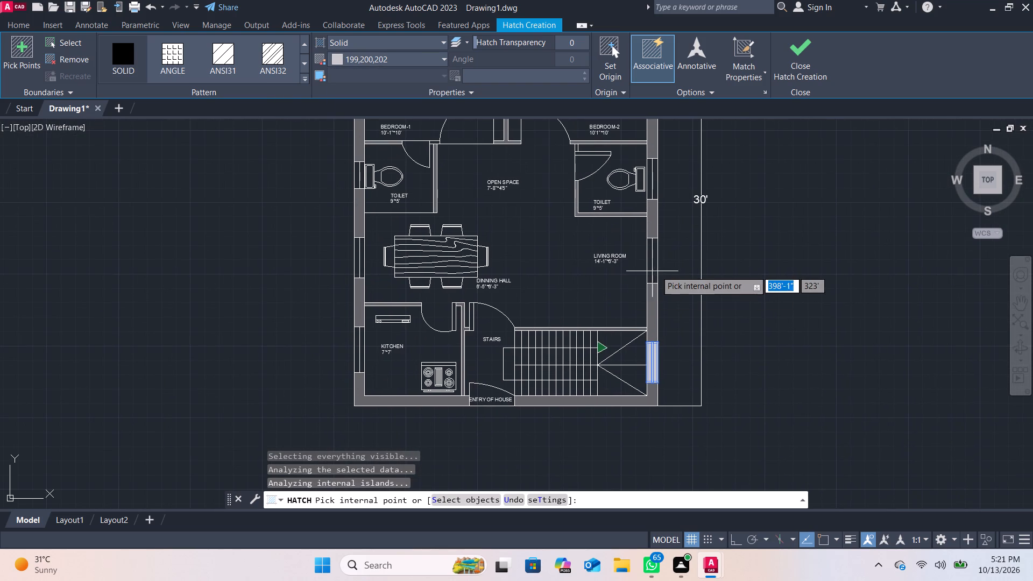
pyautogui.click(654, 263)
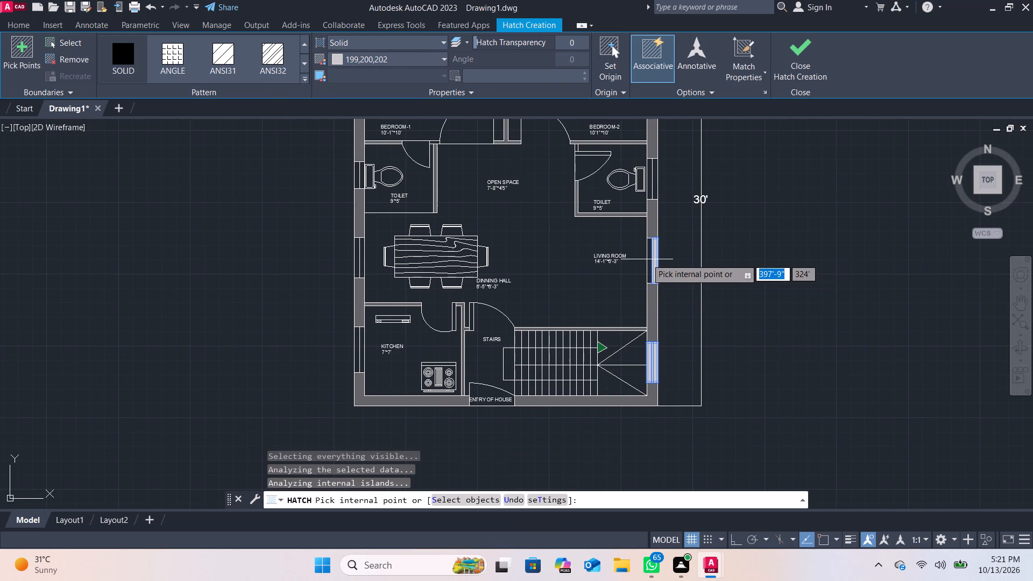
pyautogui.click(647, 259)
pyautogui.click(615, 215)
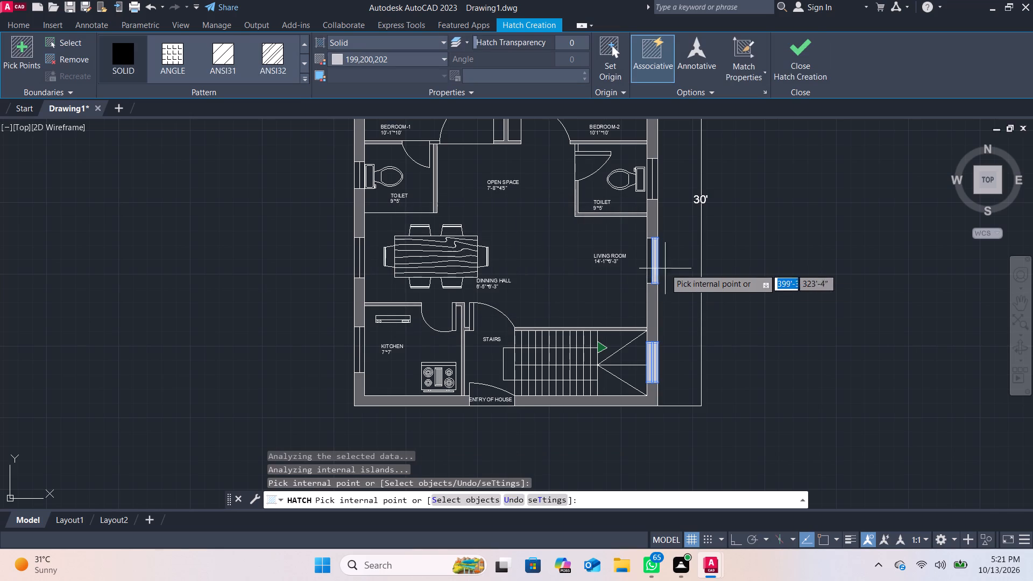
pyautogui.click(651, 259)
pyautogui.click(649, 172)
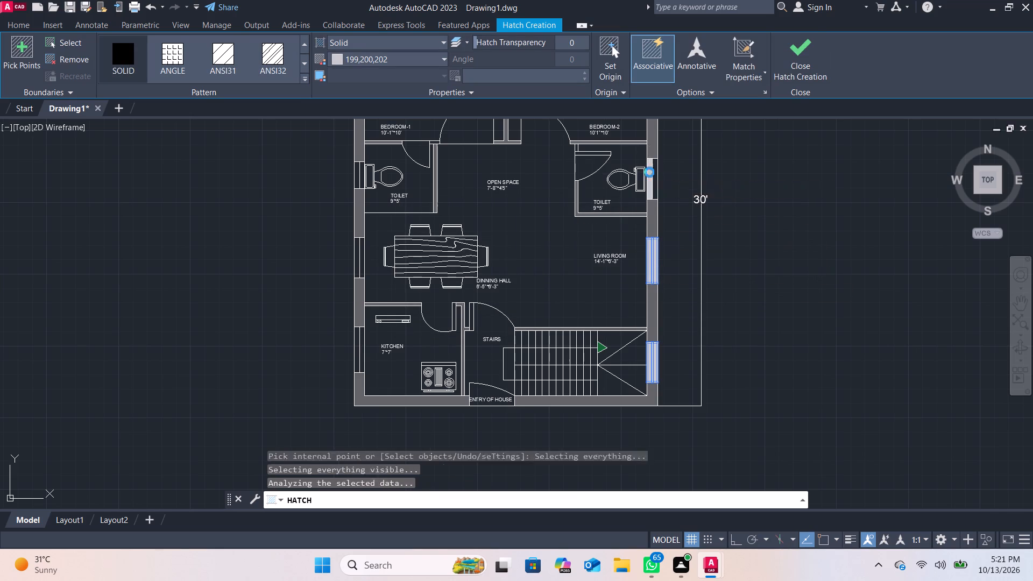
pyautogui.click(654, 172)
pyautogui.moveTo(689, 203); pyautogui.dragTo(721, 294, button='middle')
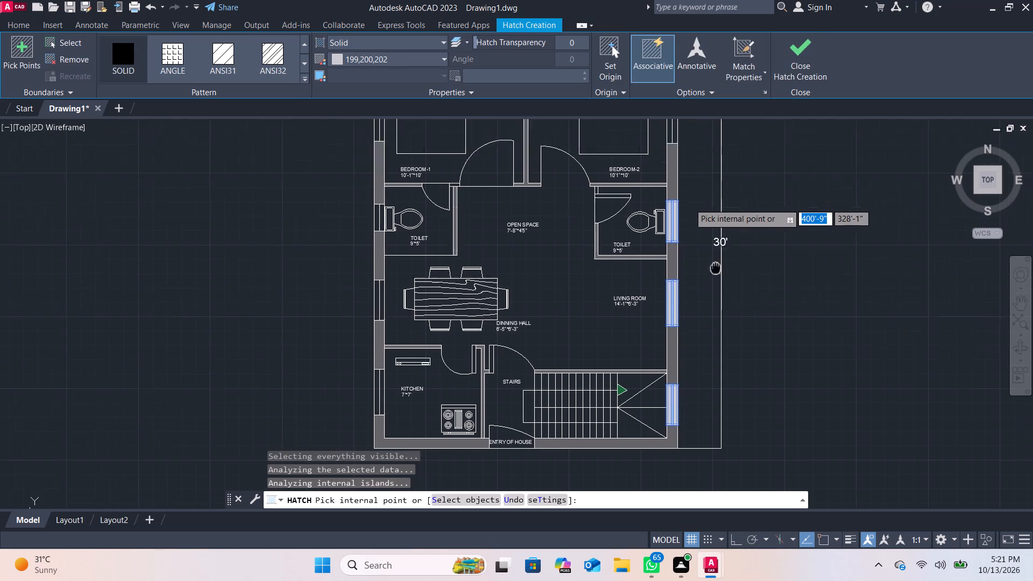
pyautogui.moveTo(721, 294); pyautogui.dragTo(732, 351, button='middle')
pyautogui.click(699, 225)
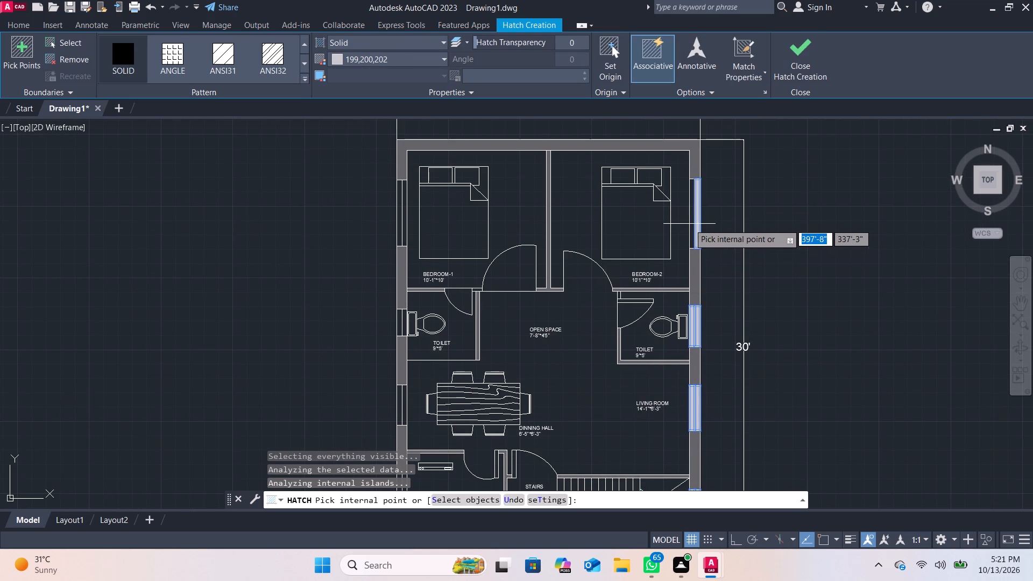
pyautogui.click(691, 222)
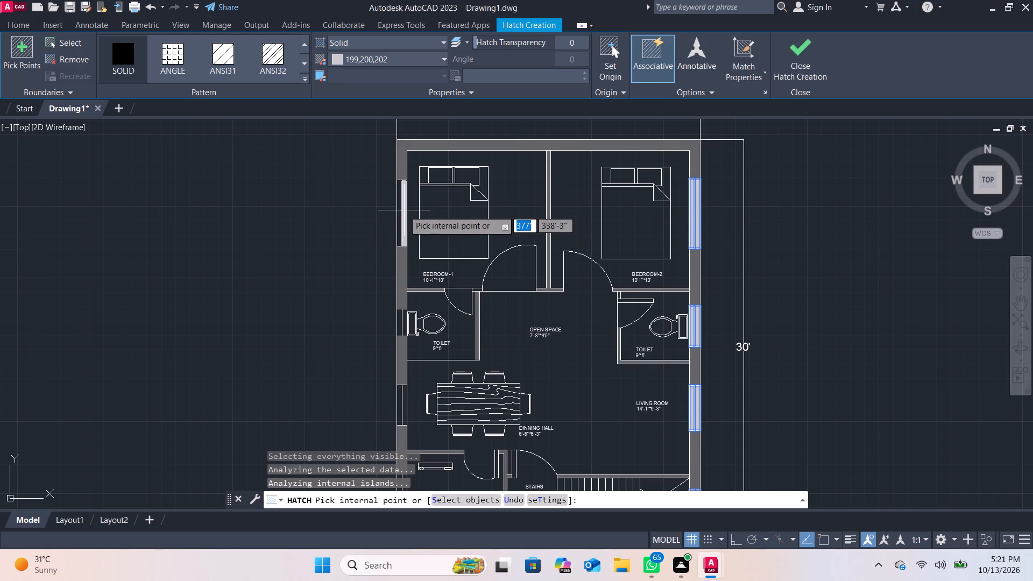
# Fill the BEDROOM-1, toilet, dining hall and kitchen windows in the west wall with the same solid hatch and finish hatching.
pyautogui.click(404, 210)
pyautogui.click(398, 210)
pyautogui.scroll(-1, 443, 316)
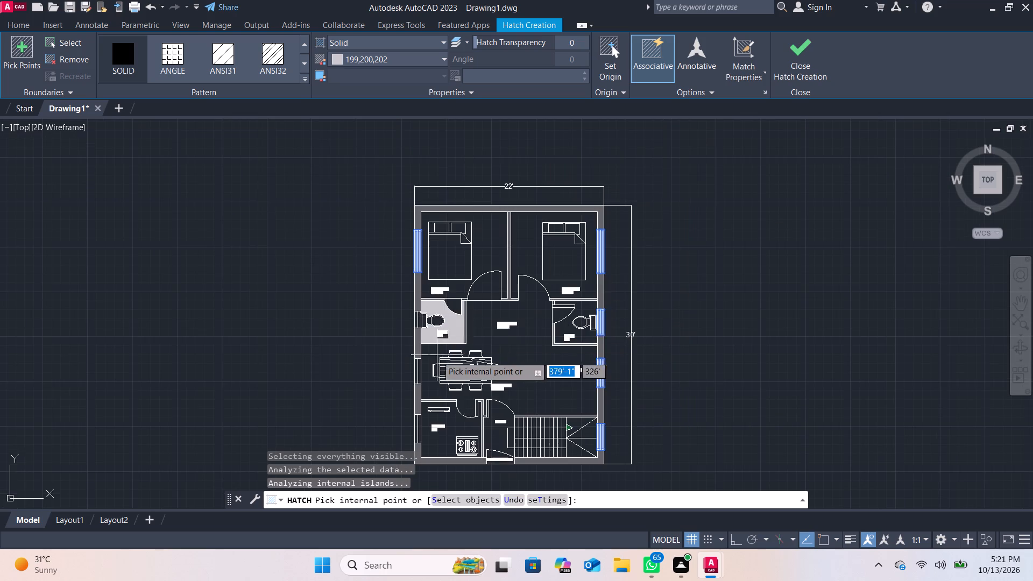
pyautogui.scroll(1, 436, 356)
pyautogui.moveTo(436, 356); pyautogui.dragTo(491, 243, button='middle')
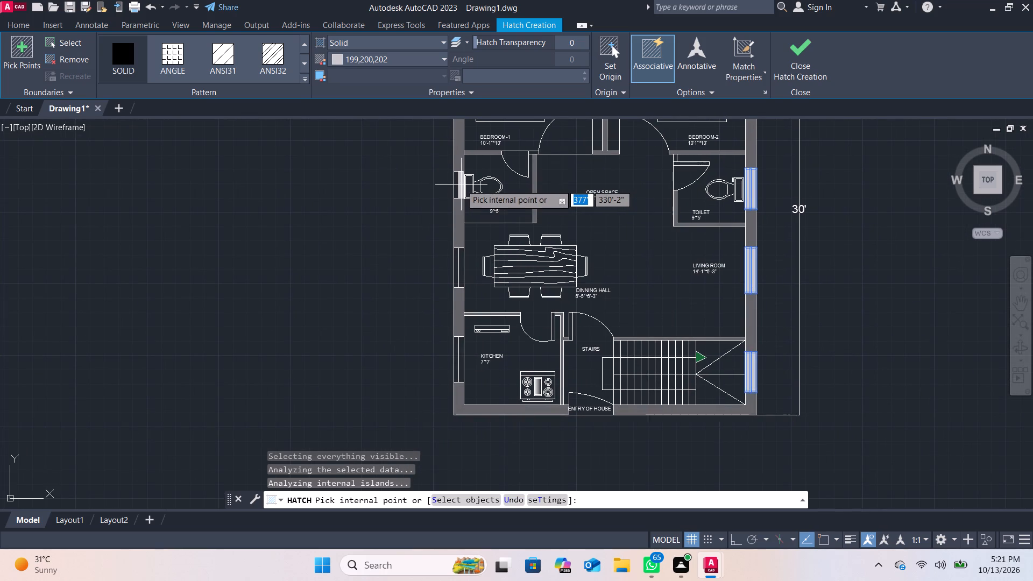
pyautogui.click(461, 185)
pyautogui.click(458, 185)
pyautogui.click(457, 269)
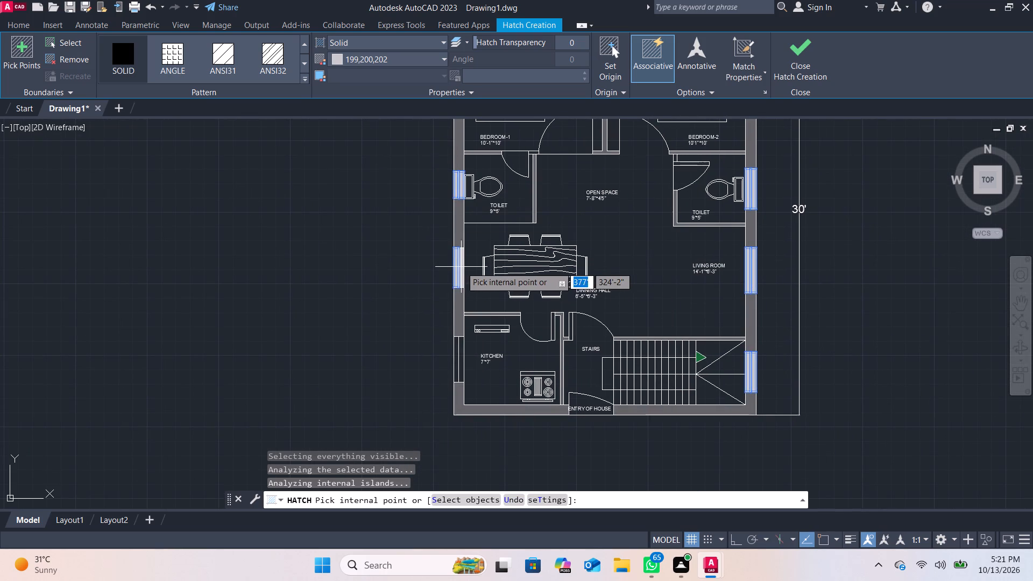
pyautogui.click(461, 267)
pyautogui.click(462, 358)
pyautogui.click(455, 360)
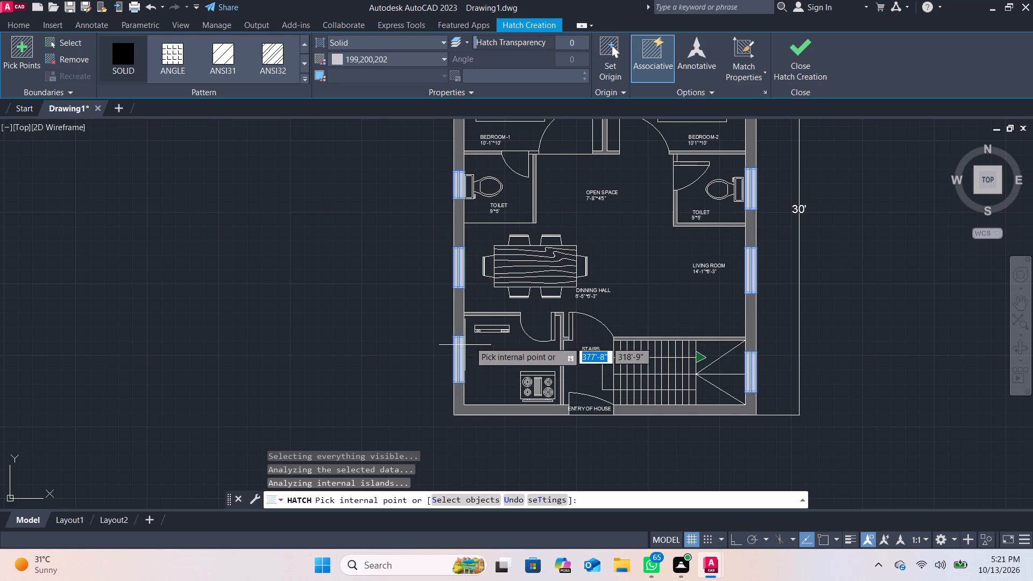
pyautogui.scroll(-1, 536, 325)
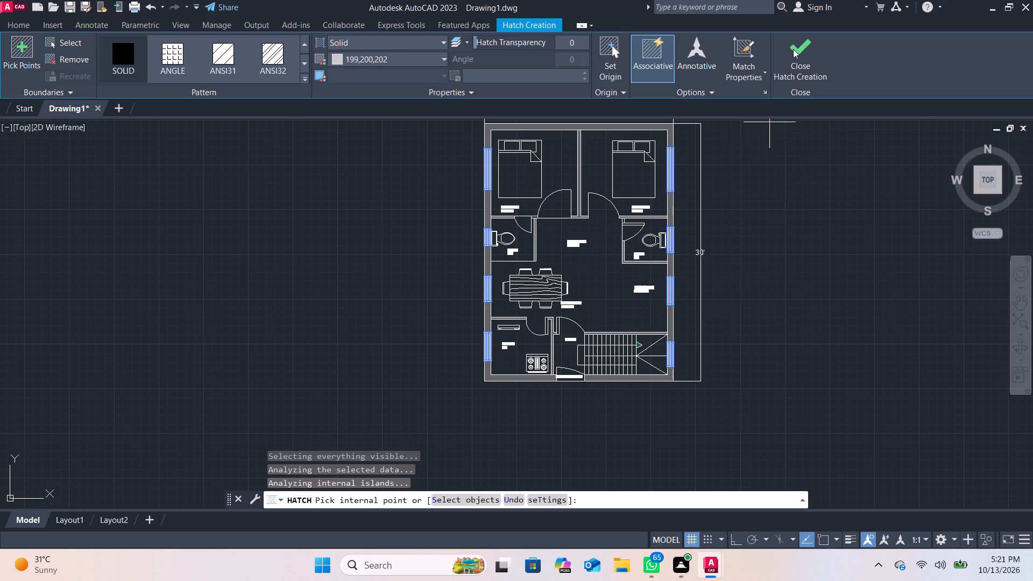
pyautogui.click(793, 49)
# Examine the hatched windows over the whole floor plan and around the kitchen, staircase and entry.
pyautogui.moveTo(808, 253); pyautogui.dragTo(796, 338, button='middle')
pyautogui.scroll(-1, 808, 253)
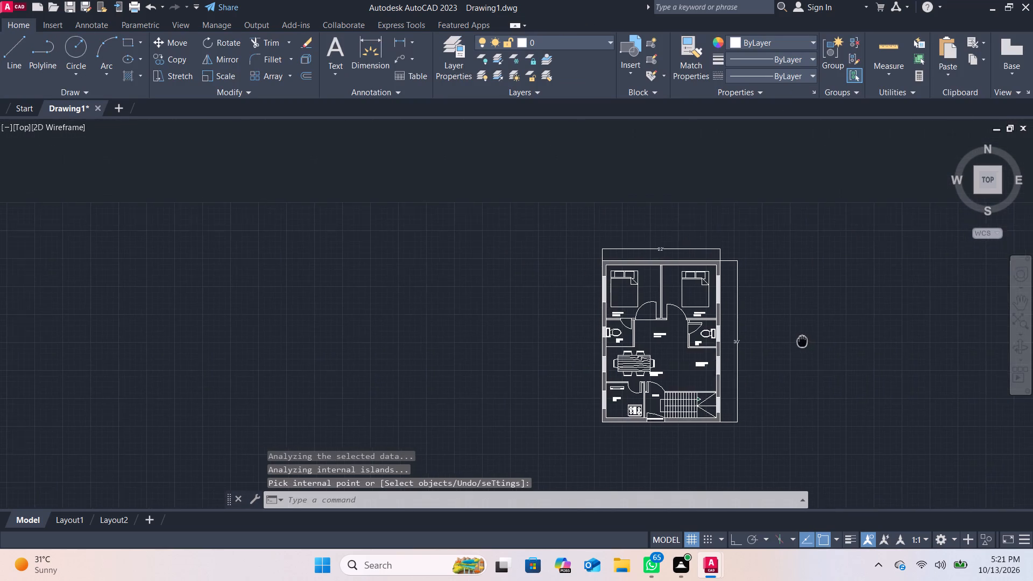
pyautogui.moveTo(796, 338); pyautogui.dragTo(764, 320, button='middle')
pyautogui.scroll(2, 740, 358)
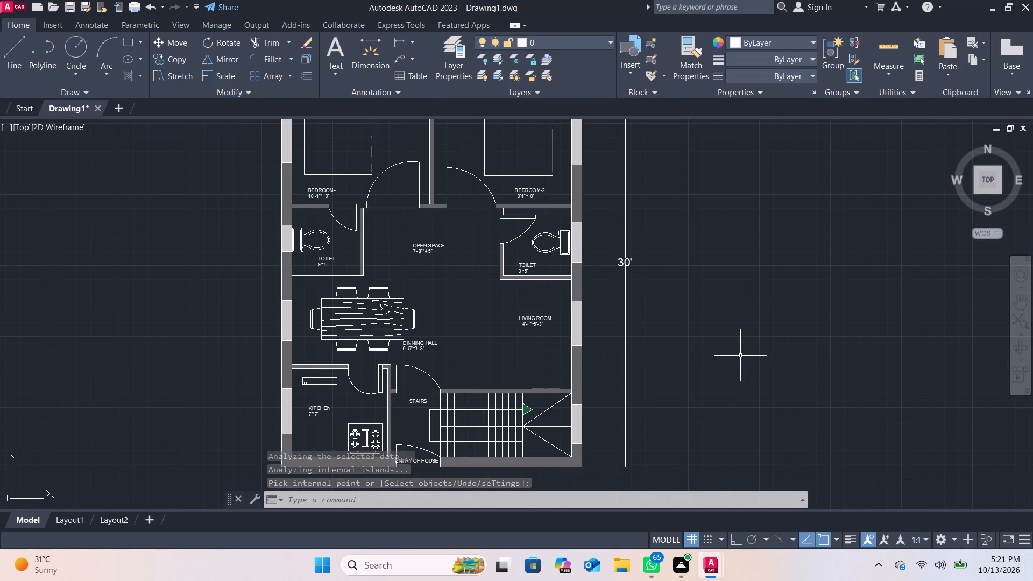
pyautogui.moveTo(740, 355); pyautogui.dragTo(811, 263, button='middle')
pyautogui.scroll(1, 803, 296)
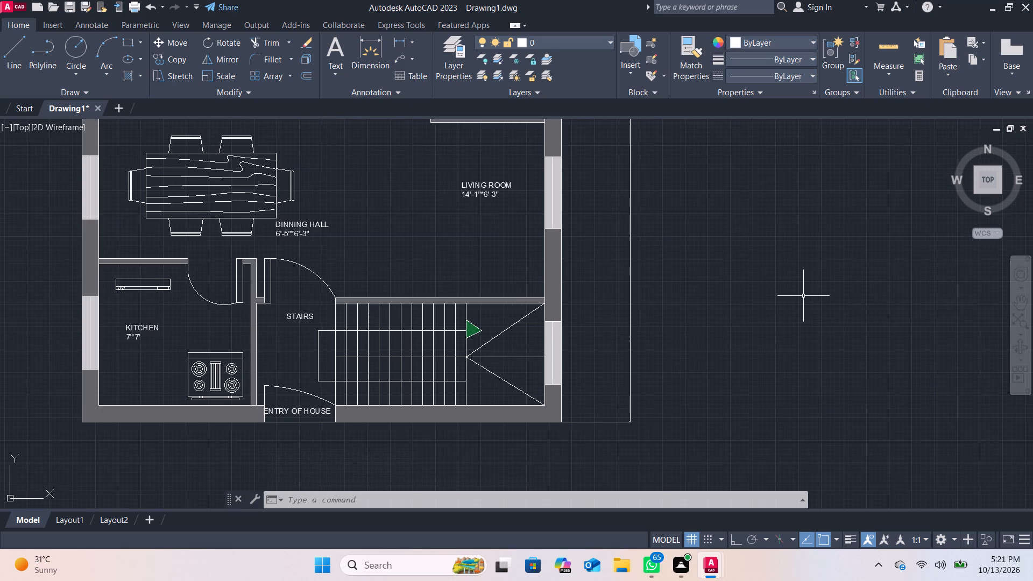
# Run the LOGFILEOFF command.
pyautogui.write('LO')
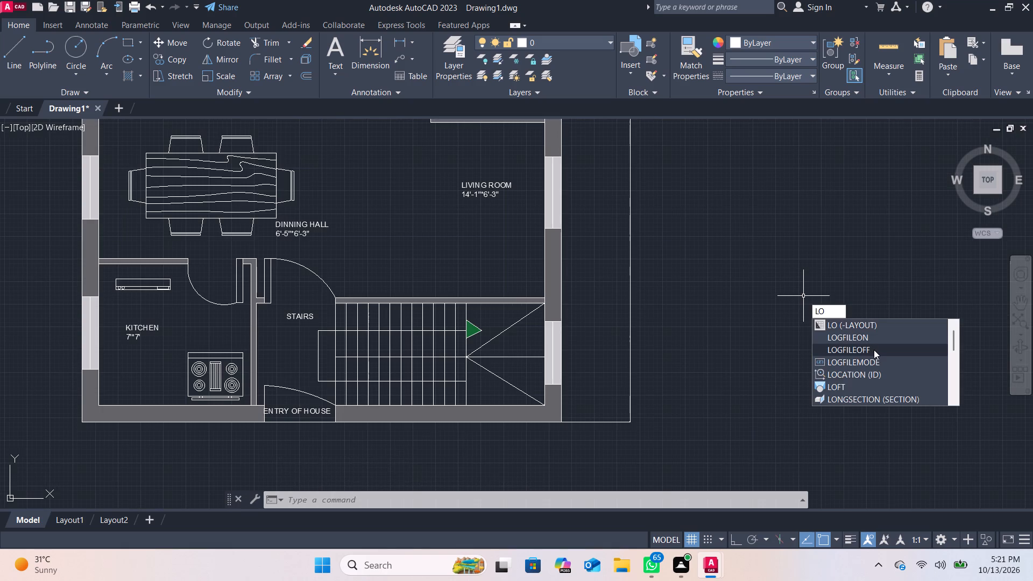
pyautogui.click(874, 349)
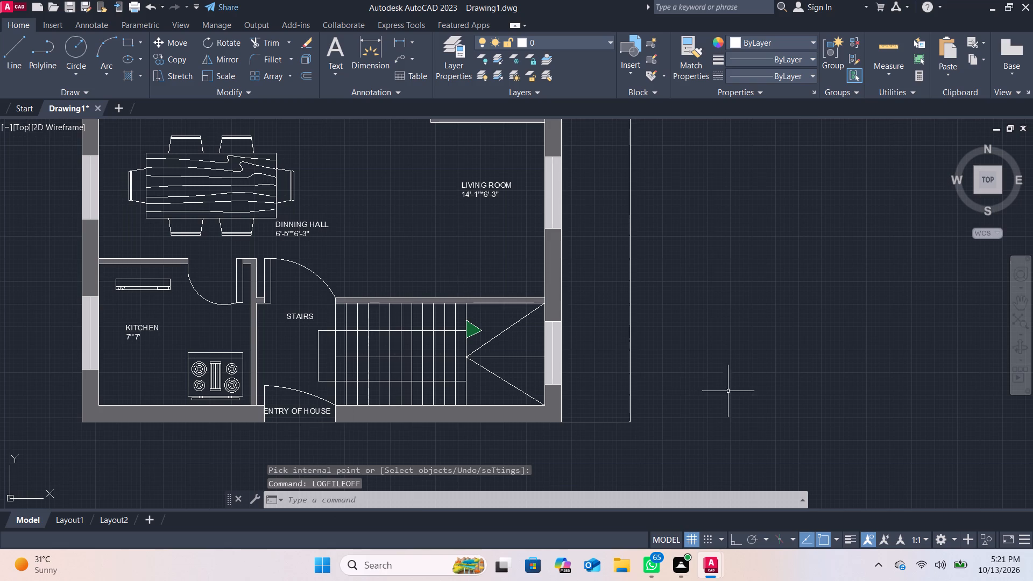
# Save the drawing in the AUTOCAD DAIGRAMS folder.
pyautogui.hotkey('ctrl', 's')
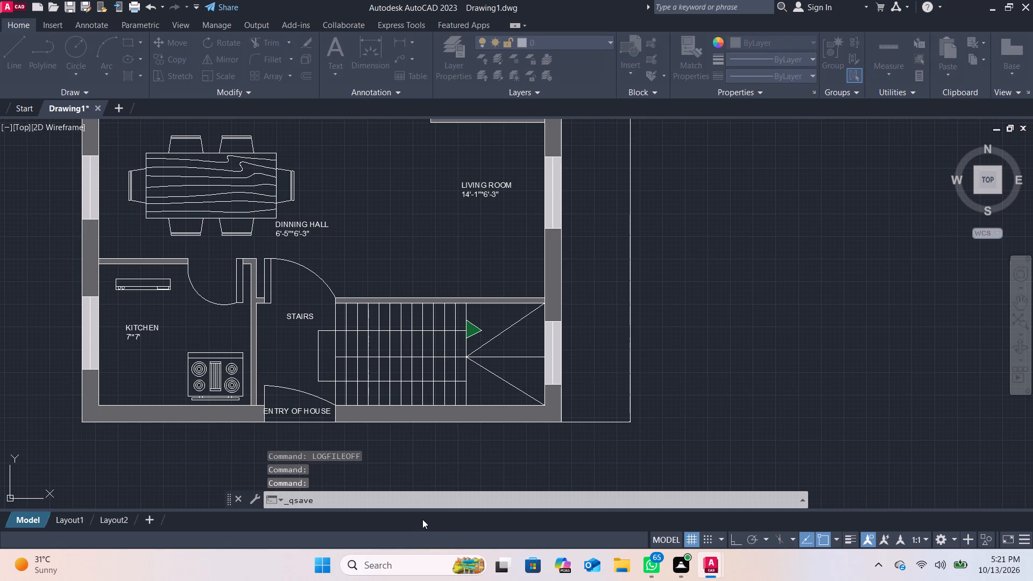
pyautogui.doubleClick(412, 233)
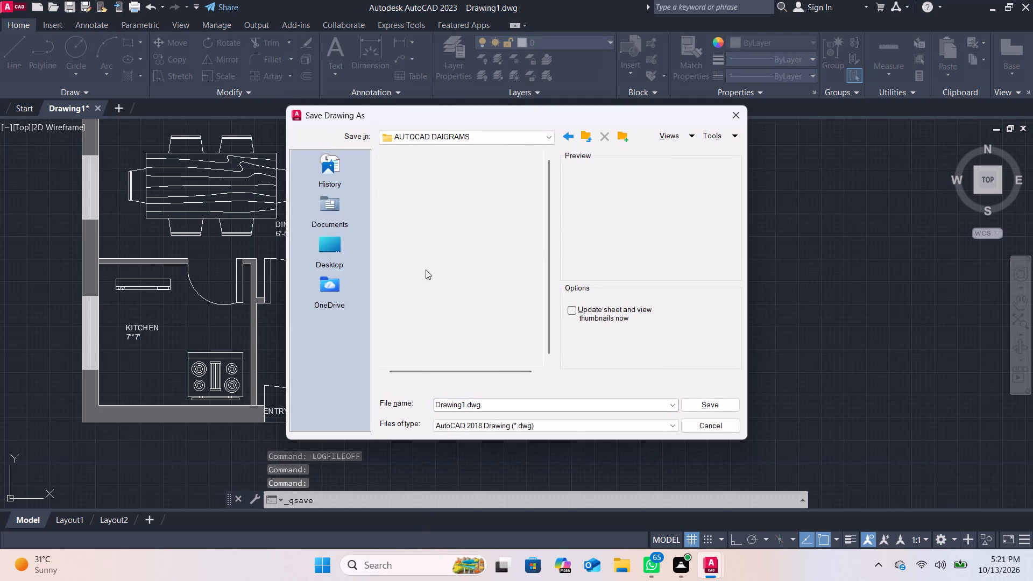
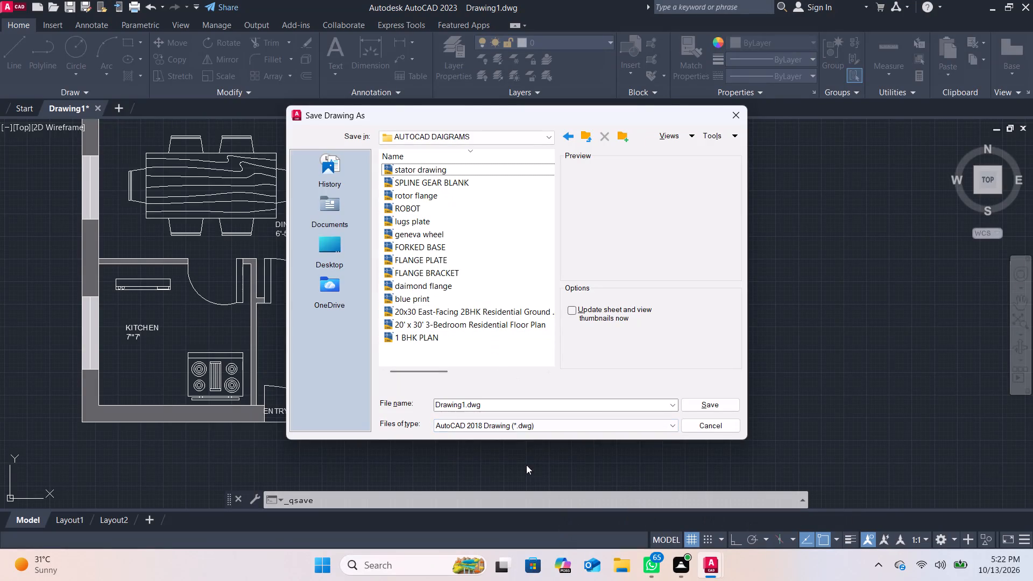
# Save the drawing in the AUTOCAD DAIGRAMS folder as "22' x 30' Ground Floor House Plan (East Facing)" in AutoCAD 2018 DWG format.
pyautogui.moveTo(513, 402); pyautogui.dragTo(388, 382)
pyautogui.press('BackSpace')
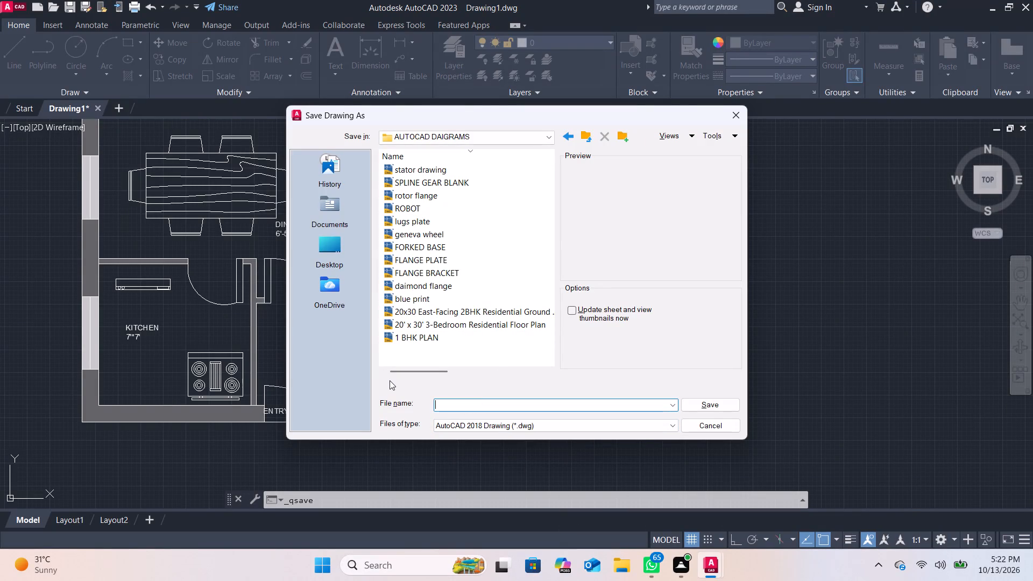
pyautogui.hotkey('ctrl', 'v')
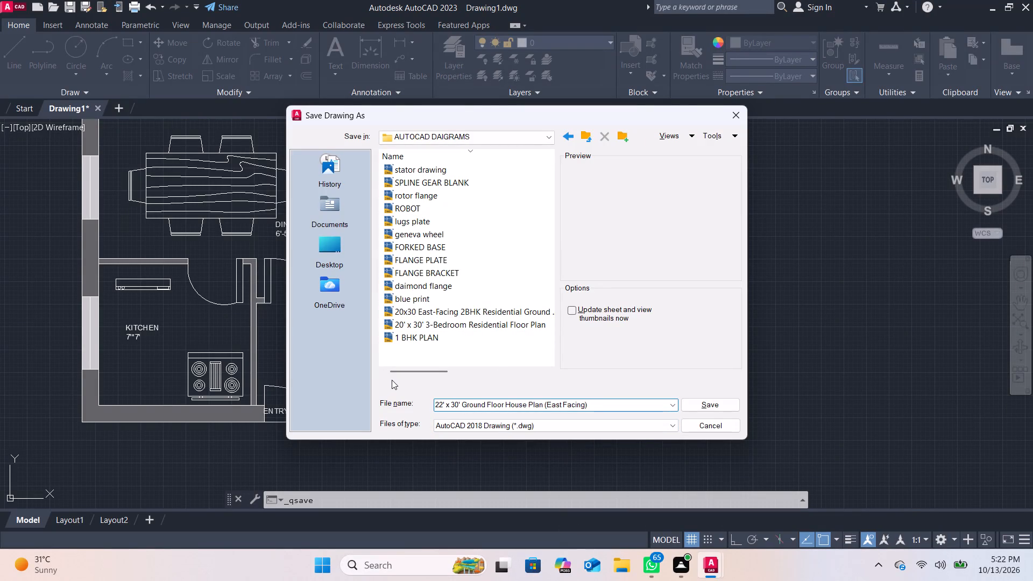
pyautogui.click(714, 406)
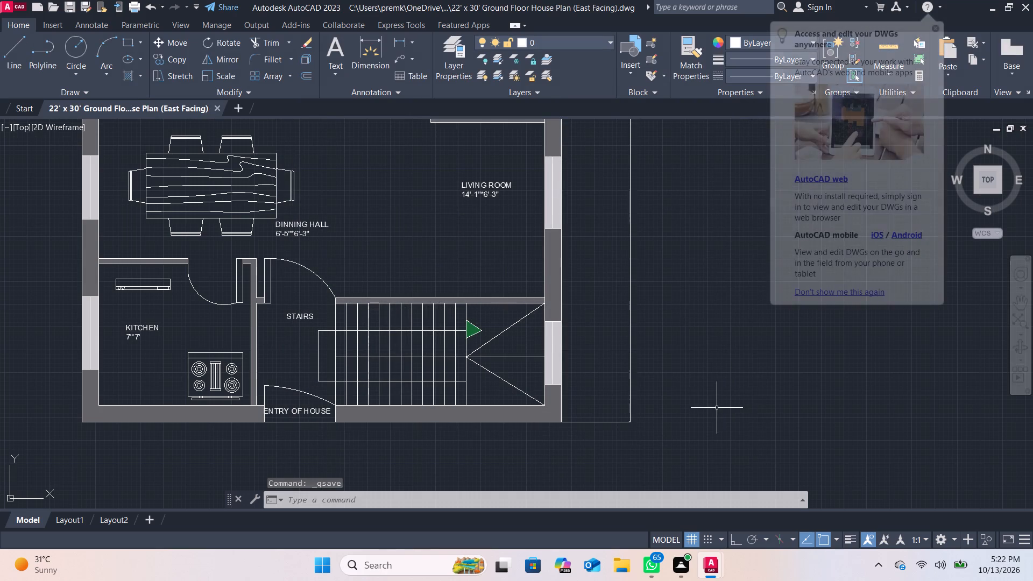
pyautogui.click(933, 27)
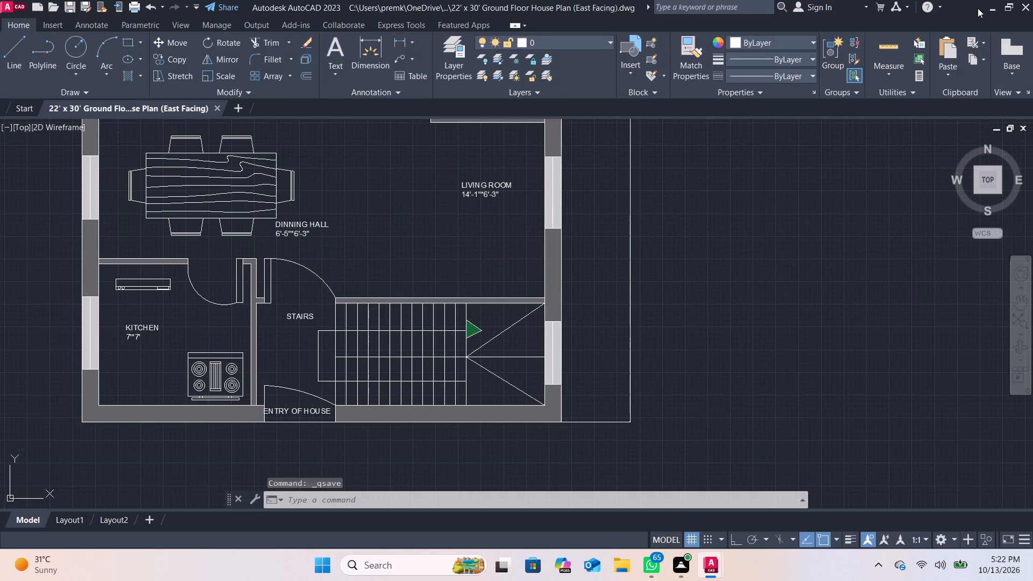